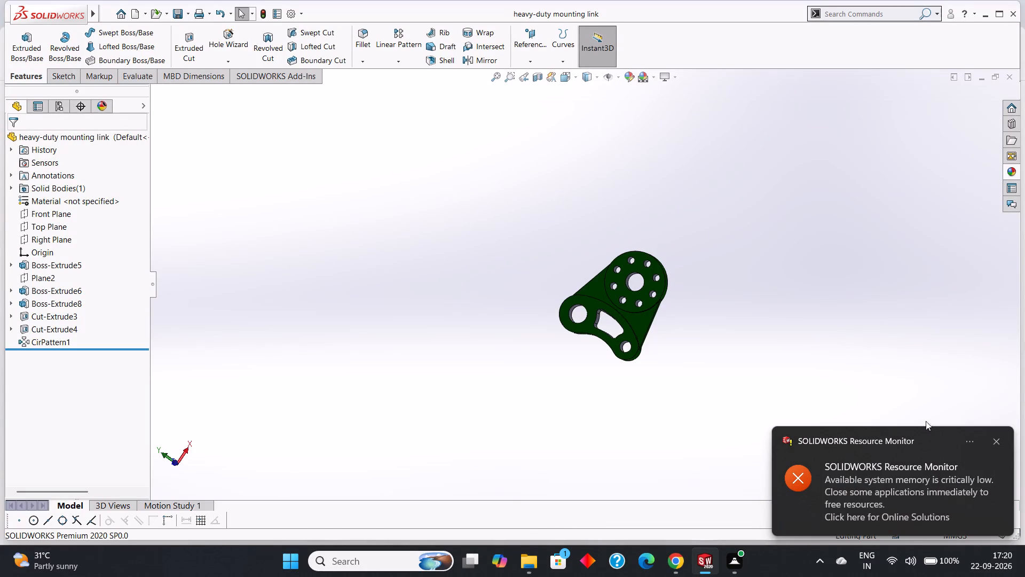
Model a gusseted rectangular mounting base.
Dismiss the SOLIDWORKS Resource Monitor notification covering part of the heavy-duty mounting link's modelling view.
{"action": "left_click", "coordinate": [994, 441]}
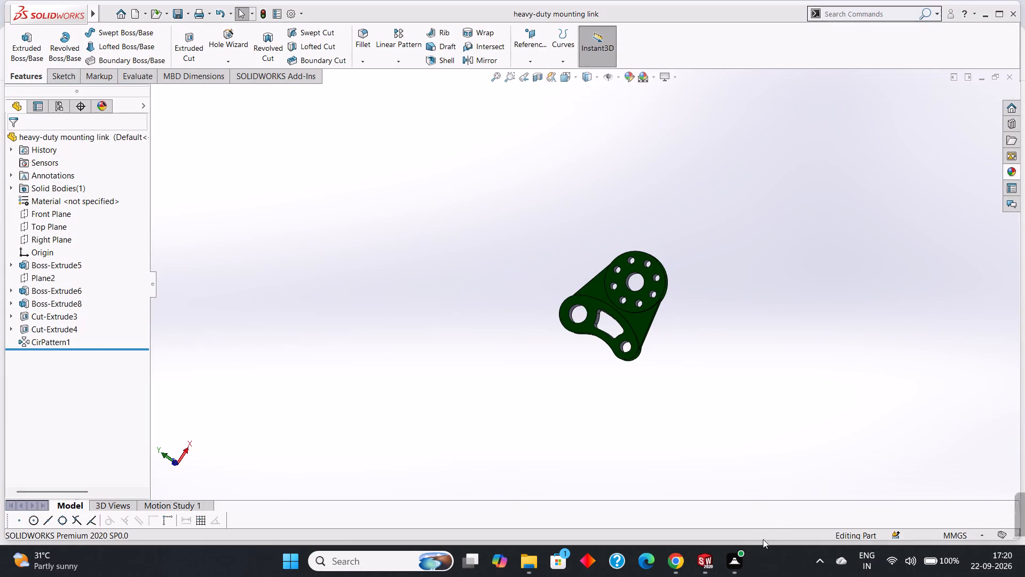
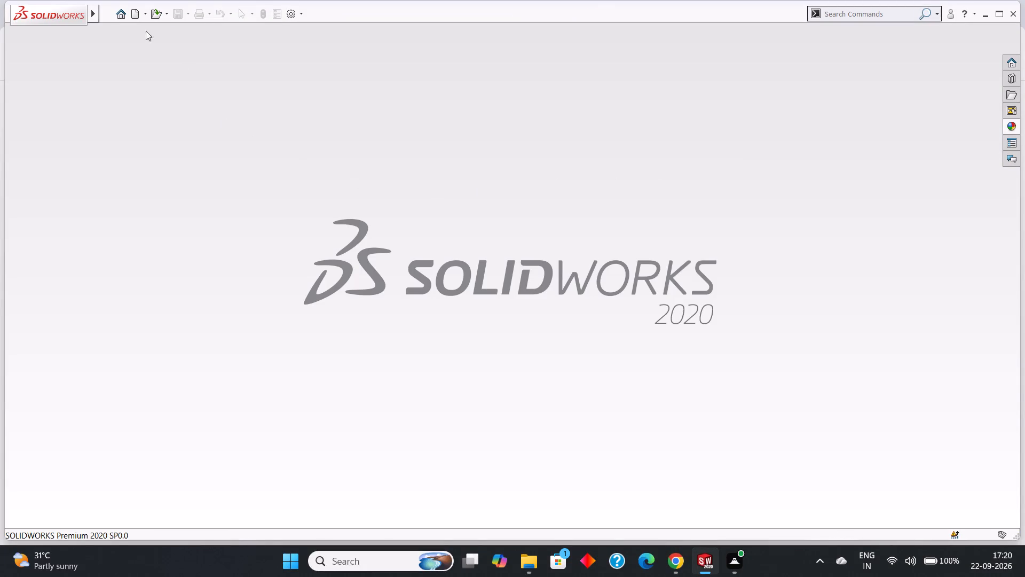
Create a new part document and dismiss the resource monitor notification.
{"action": "left_click", "coordinate": [144, 9]}
{"action": "left_click", "coordinate": [148, 26]}
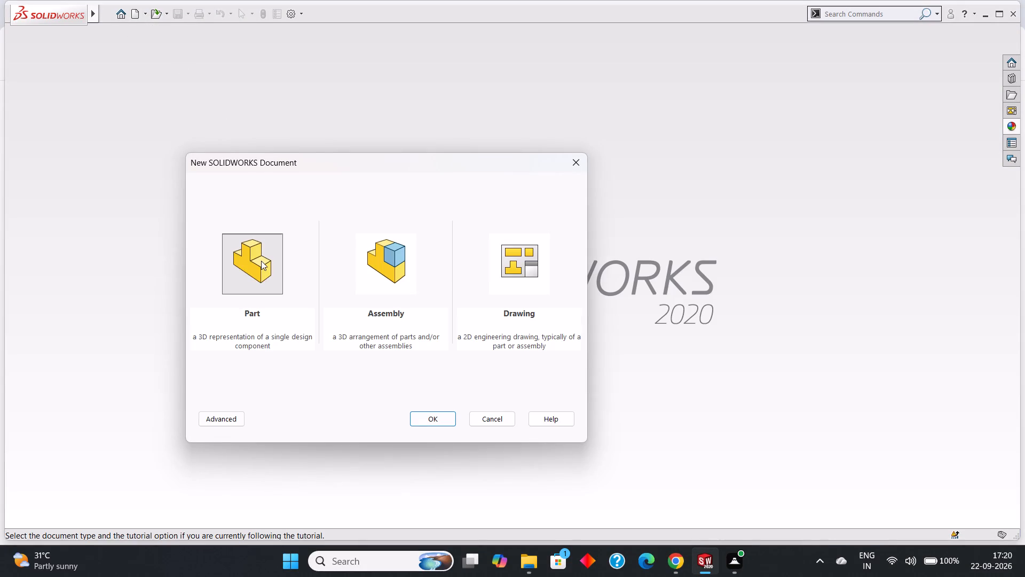
{"action": "left_click", "coordinate": [261, 261]}
{"action": "left_click", "coordinate": [423, 423]}
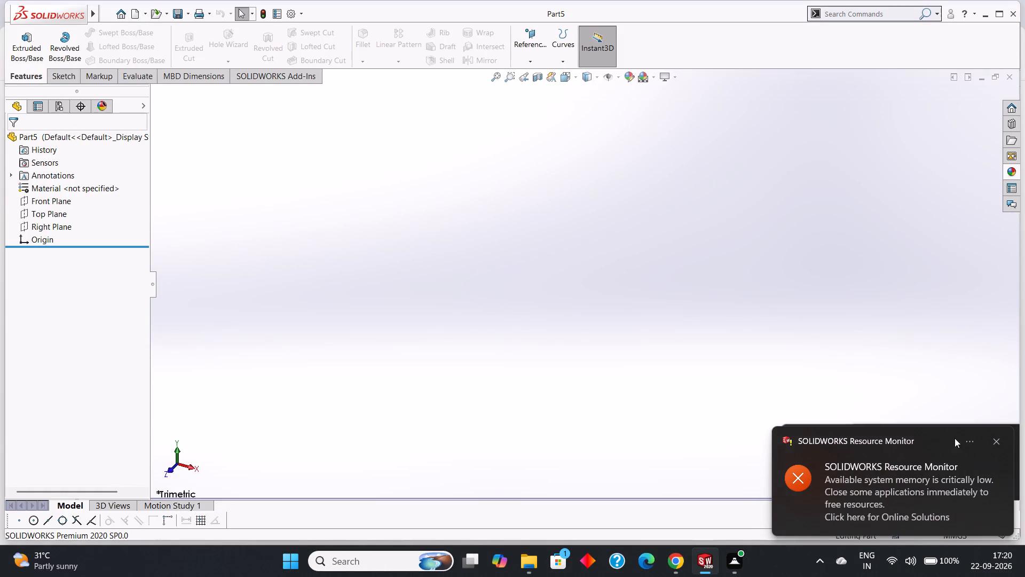
{"action": "left_click", "coordinate": [997, 441]}
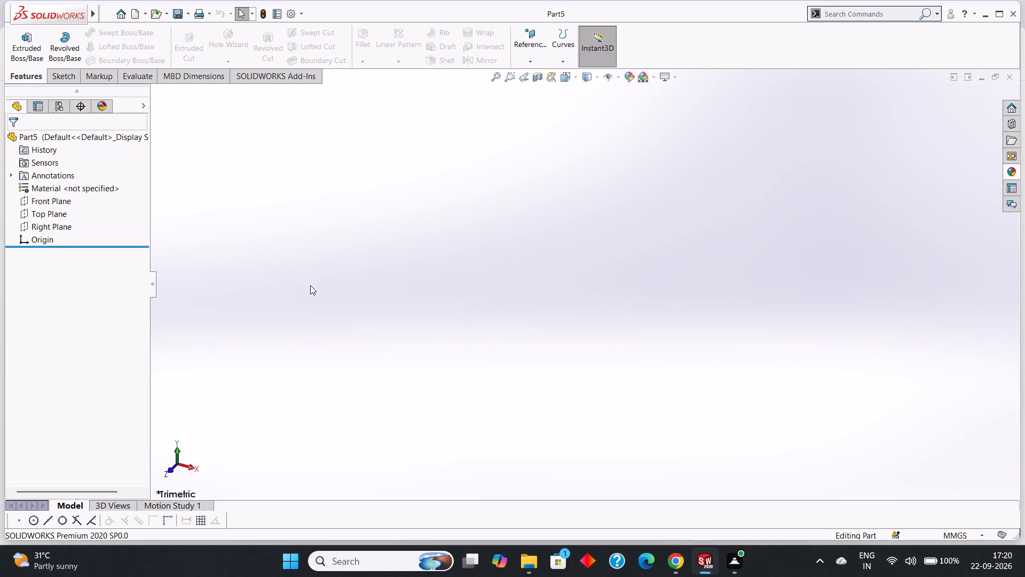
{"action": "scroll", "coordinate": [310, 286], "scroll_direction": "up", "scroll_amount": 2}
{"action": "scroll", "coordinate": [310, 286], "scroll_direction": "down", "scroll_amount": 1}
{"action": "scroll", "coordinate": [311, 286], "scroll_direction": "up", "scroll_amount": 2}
Sketch a corner rectangle on the Front Plane starting at the origin, 100 mm wide and 60 mm high.
{"action": "left_click", "coordinate": [53, 204]}
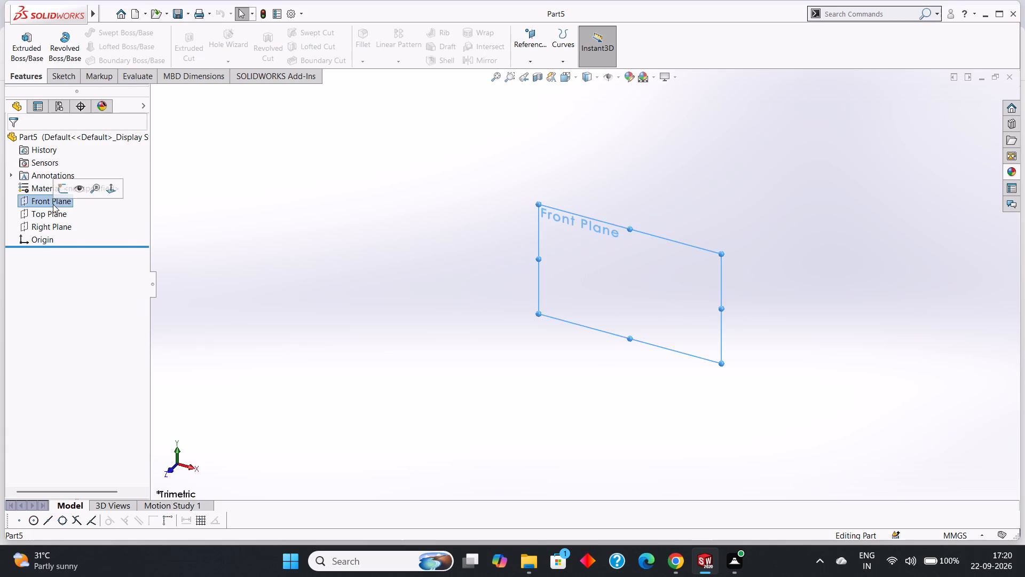
{"action": "left_click", "coordinate": [64, 83]}
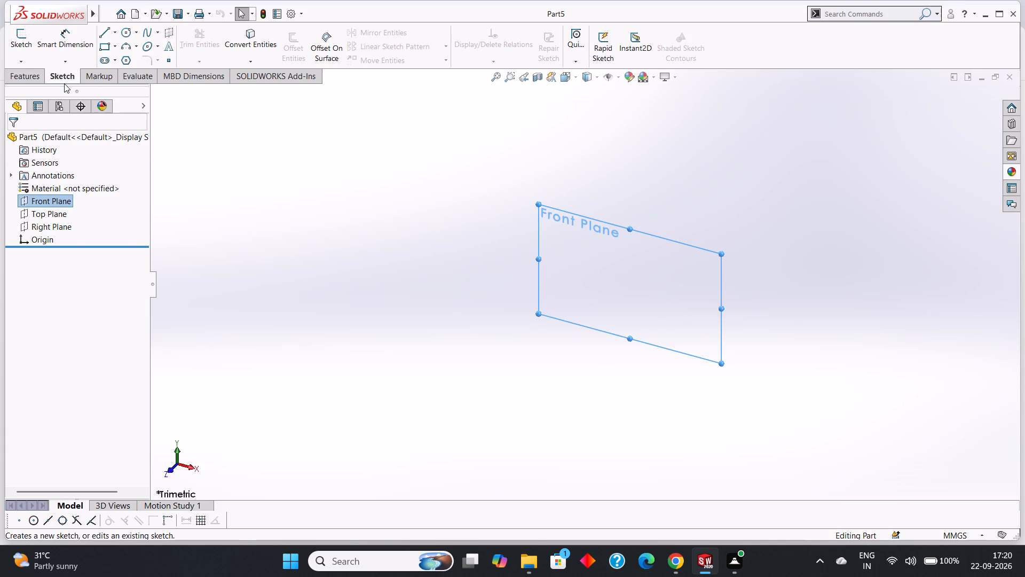
{"action": "left_click", "coordinate": [104, 48]}
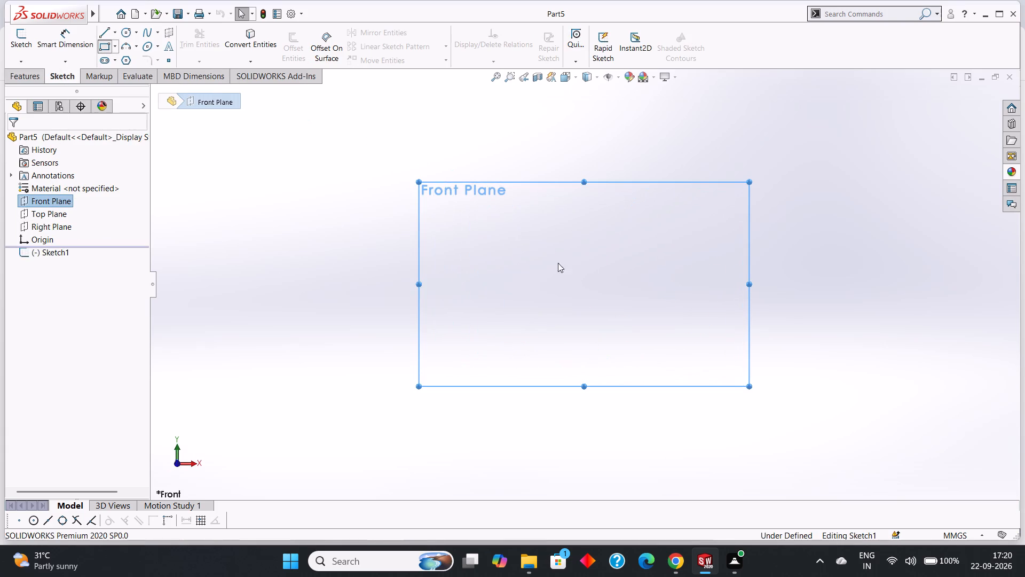
{"action": "left_click", "coordinate": [585, 282]}
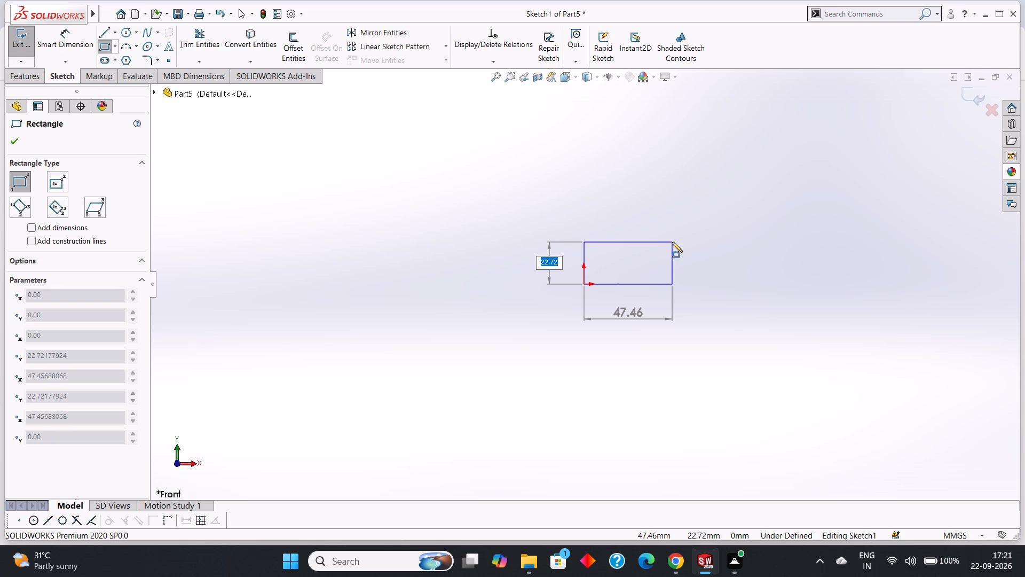
{"action": "type", "text": "60"}
{"action": "key", "text": "Tab"}
{"action": "type", "text": "100"}
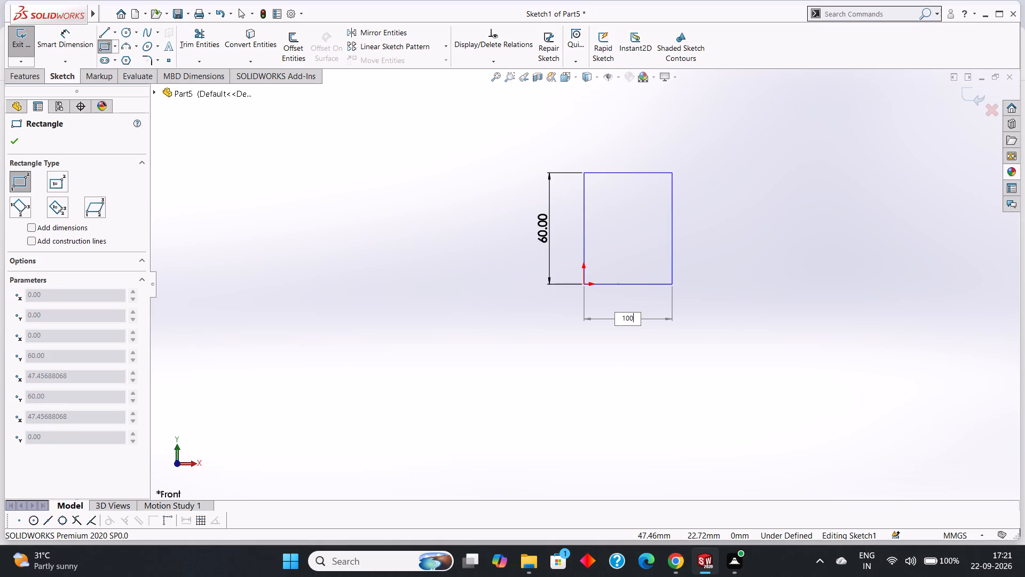
{"action": "key", "text": "Return"}
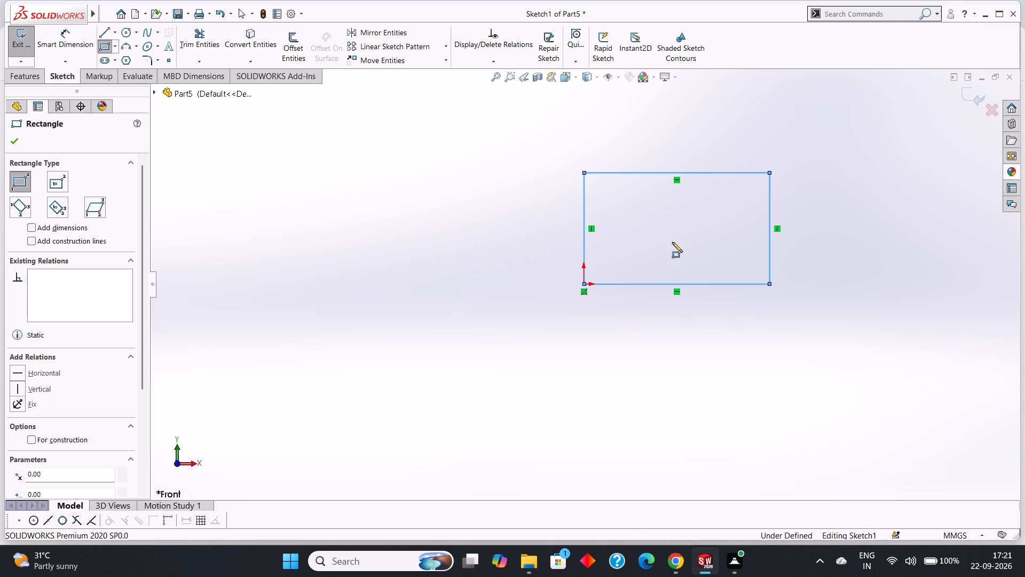
{"action": "left_click", "coordinate": [15, 146]}
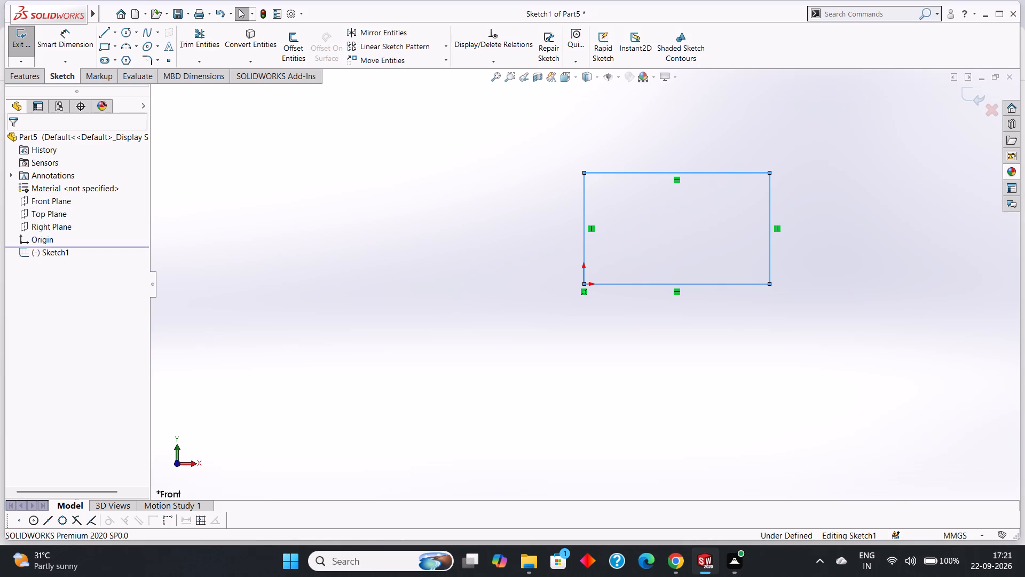
Start a boss extrusion of the rectangle sketch.
{"action": "left_click", "coordinate": [20, 79]}
{"action": "left_click", "coordinate": [27, 51]}
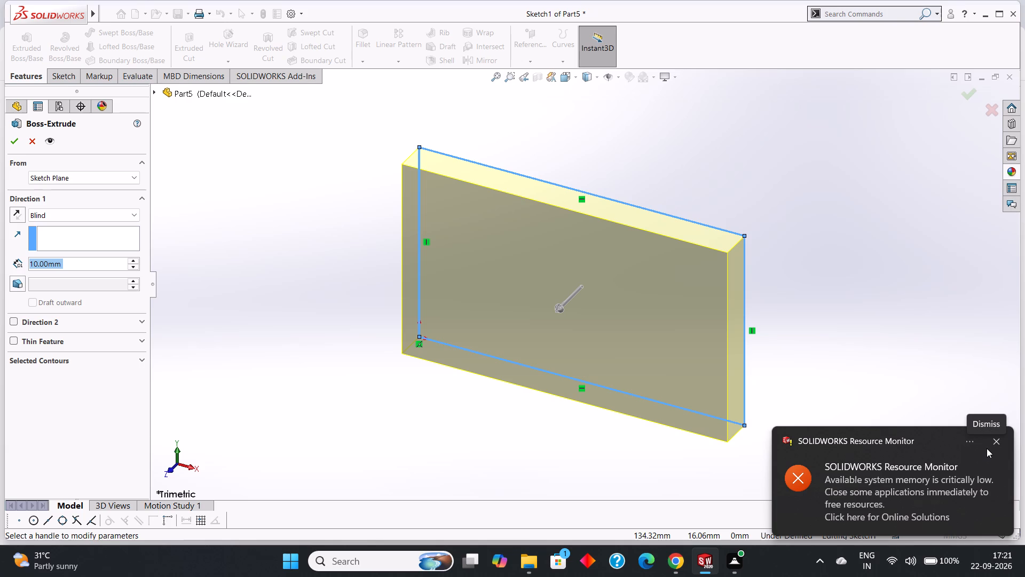
Close the three open File Explorer windows and dismiss the low-memory notification.
{"action": "left_click", "coordinate": [535, 565]}
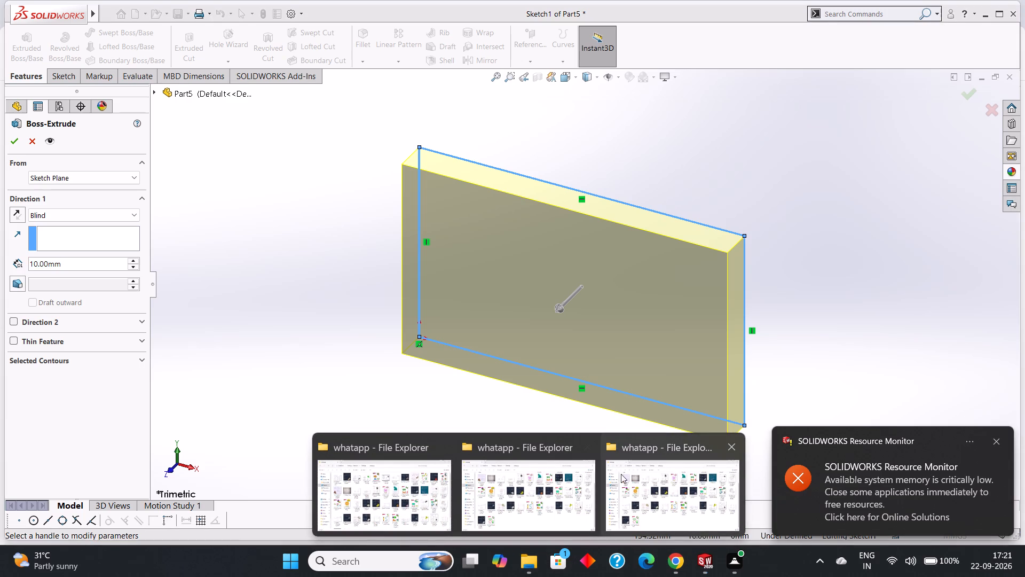
{"action": "left_click", "coordinate": [728, 450]}
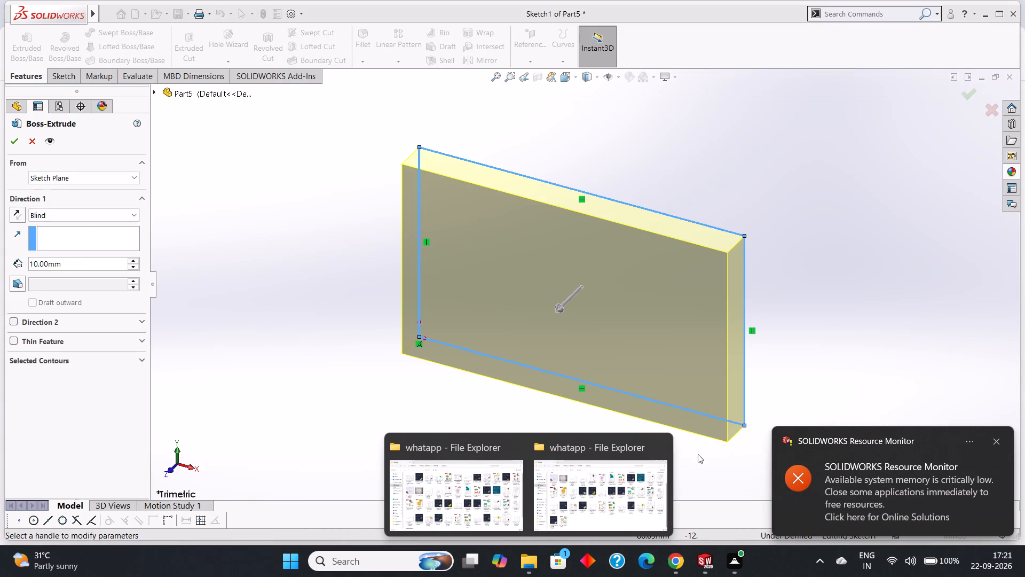
{"action": "left_click", "coordinate": [664, 450]}
{"action": "left_click", "coordinate": [585, 443]}
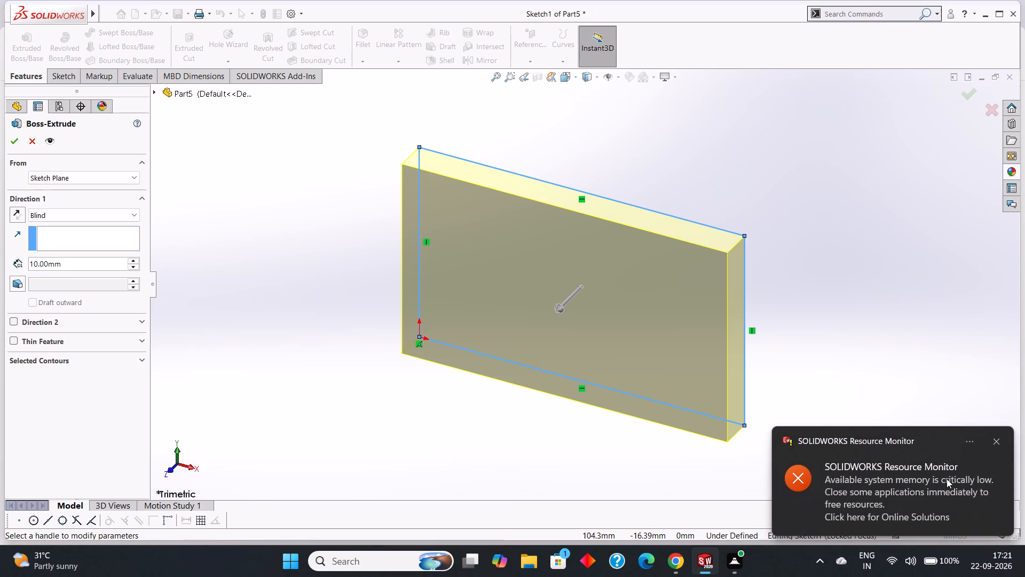
{"action": "left_click", "coordinate": [992, 439]}
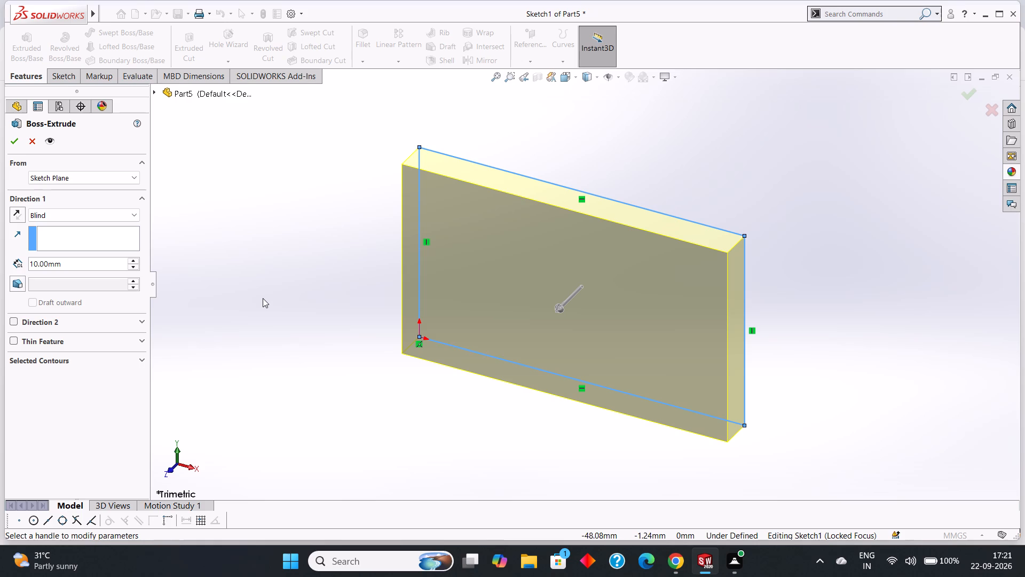
Set the blind extrusion depth to 2.5 mm and complete the rectangular plate.
{"action": "left_click_drag", "start_coordinate": [80, 264], "coordinate": [44, 263]}
{"action": "type", "text": "2.5"}
{"action": "key", "text": "Return"}
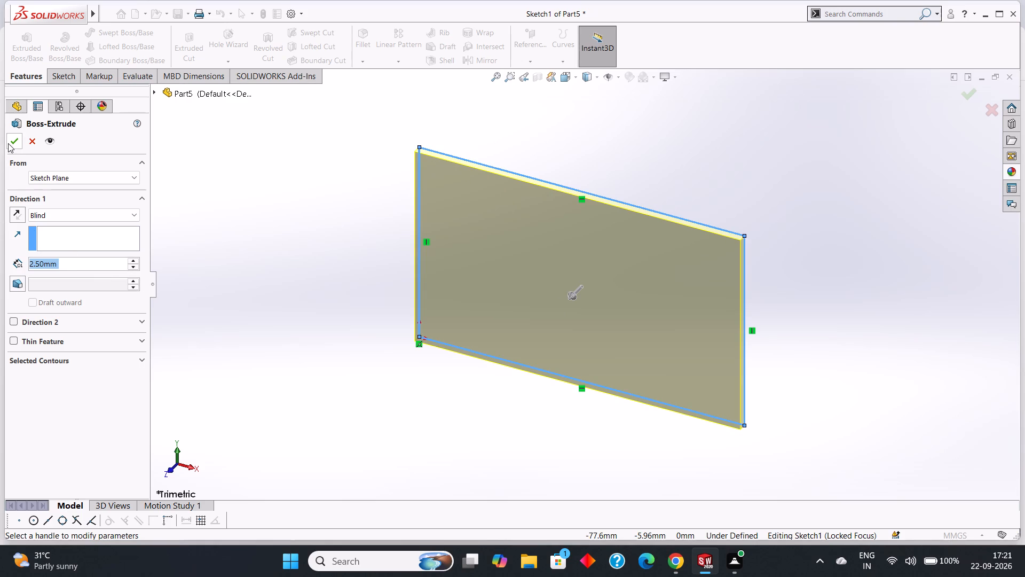
{"action": "left_click", "coordinate": [8, 143]}
{"action": "left_click", "coordinate": [210, 348]}
Open a new sketch on the plate's large front face, viewed normal to it.
{"action": "left_click", "coordinate": [524, 268]}
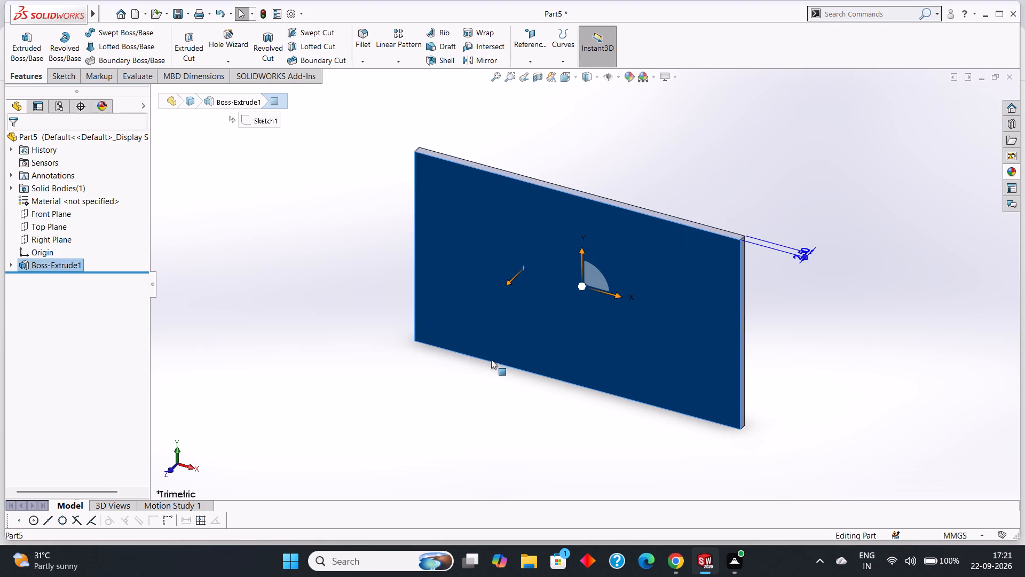
{"action": "key", "text": "ctrl+8"}
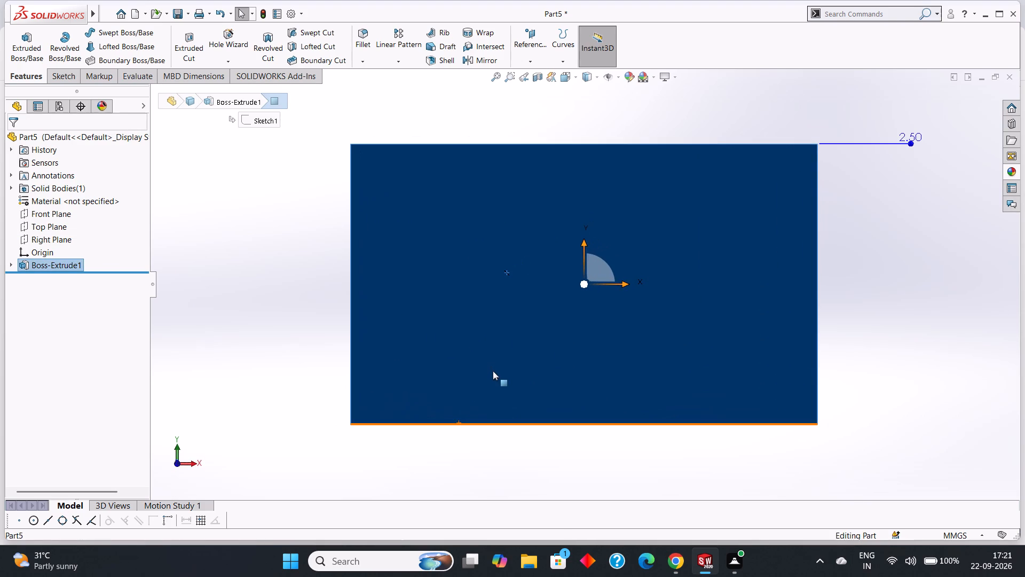
{"action": "key", "text": "Escape"}
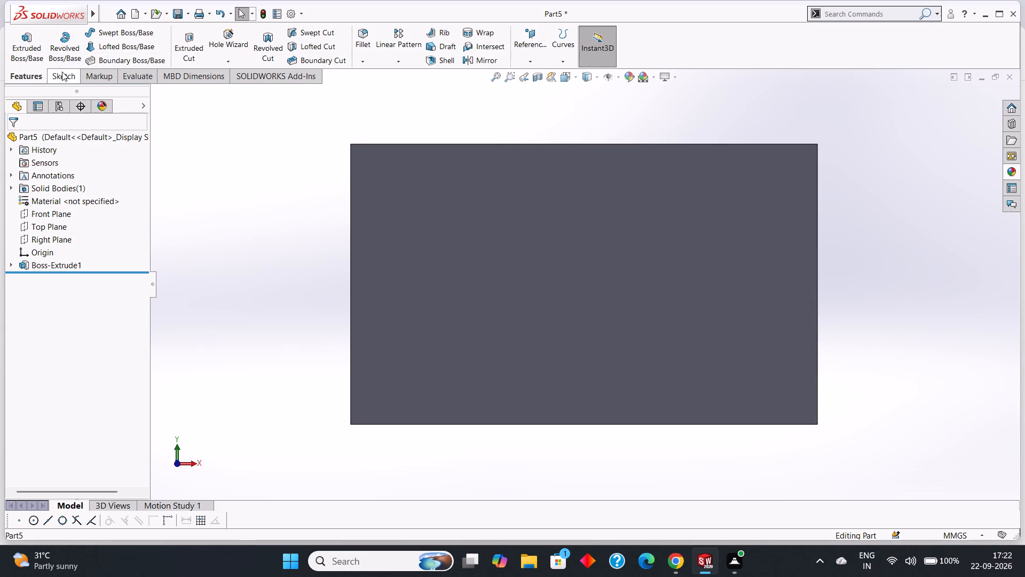
{"action": "right_click", "coordinate": [433, 222]}
{"action": "left_click", "coordinate": [459, 205]}
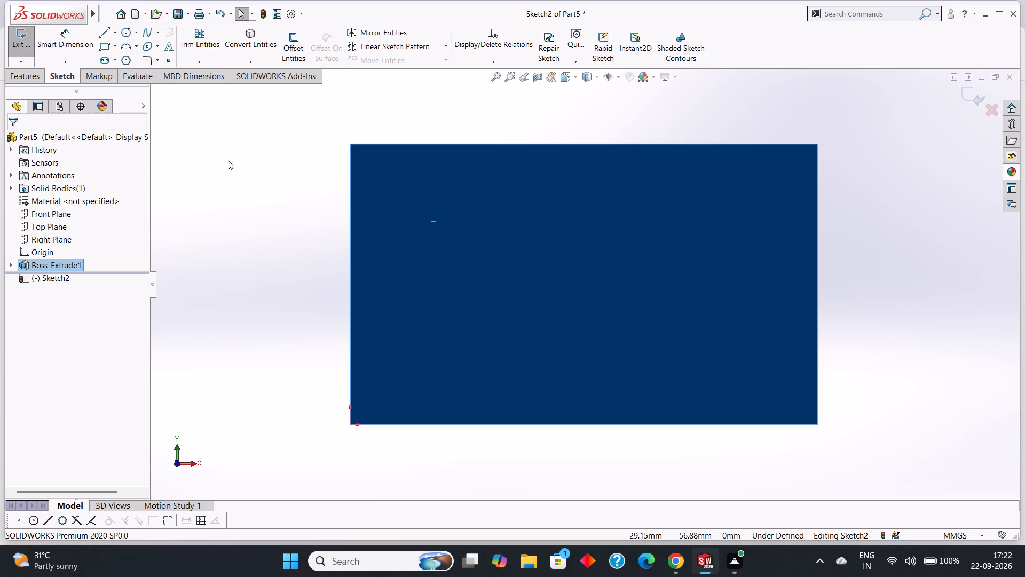
{"action": "key", "text": "Escape"}
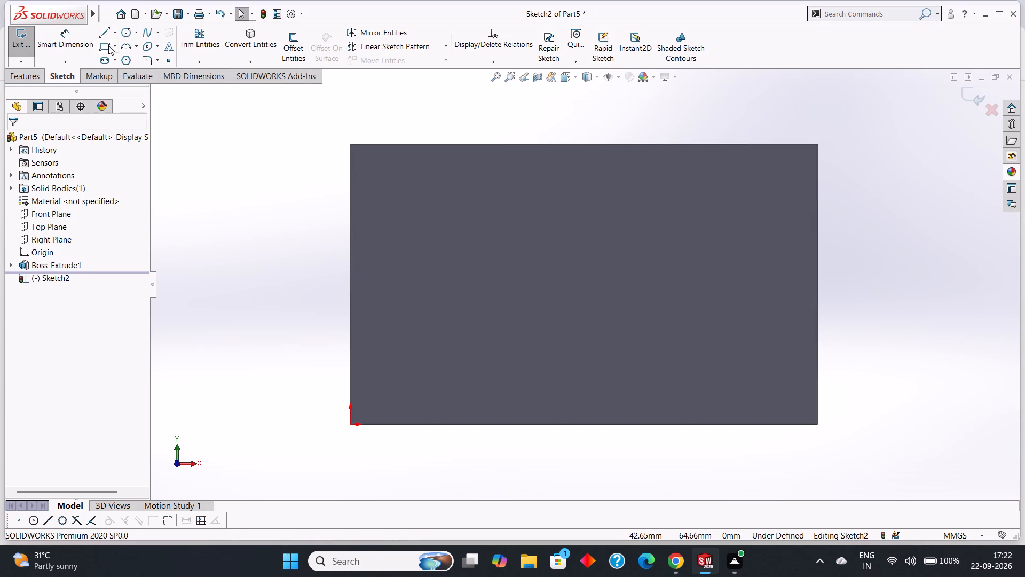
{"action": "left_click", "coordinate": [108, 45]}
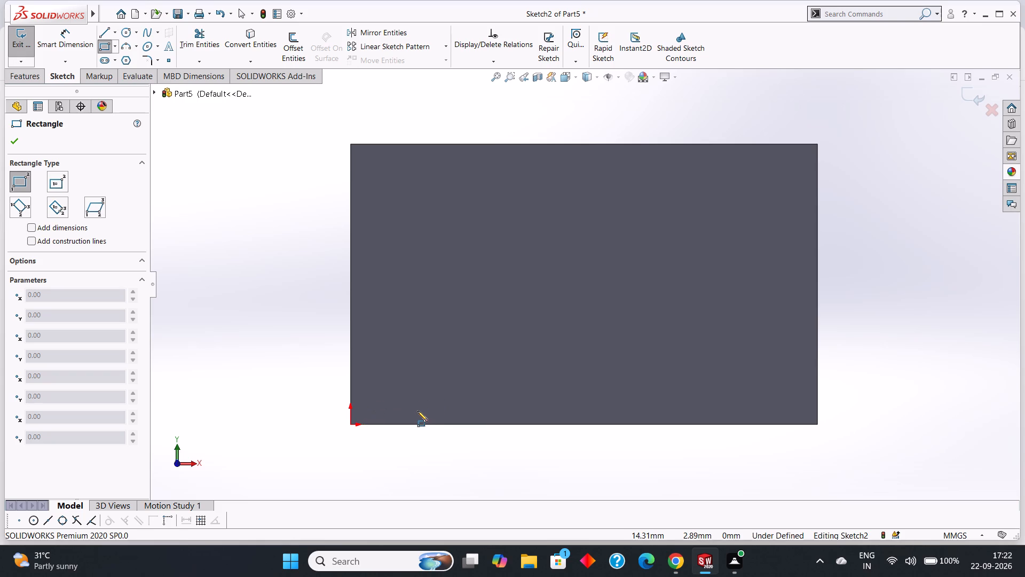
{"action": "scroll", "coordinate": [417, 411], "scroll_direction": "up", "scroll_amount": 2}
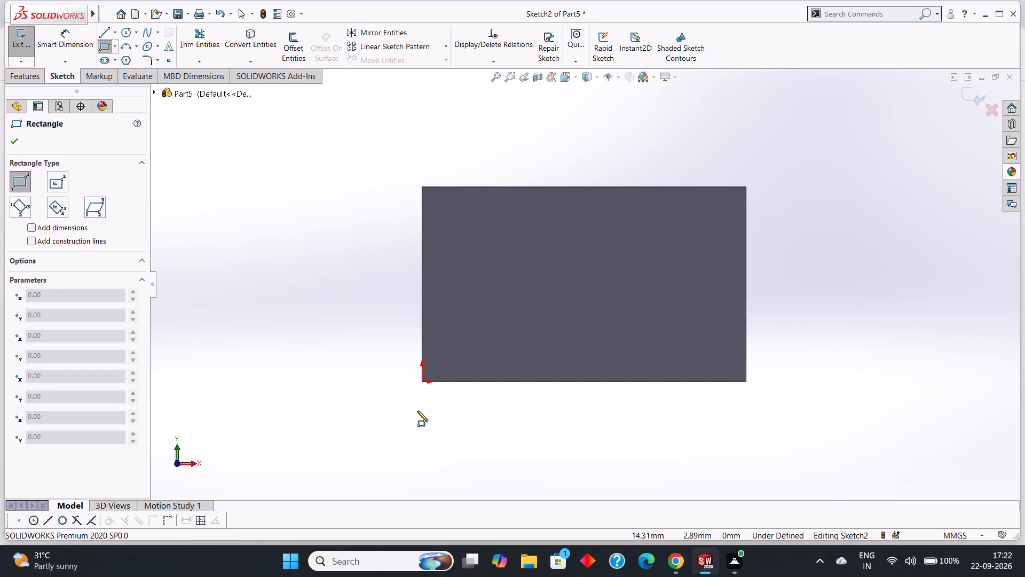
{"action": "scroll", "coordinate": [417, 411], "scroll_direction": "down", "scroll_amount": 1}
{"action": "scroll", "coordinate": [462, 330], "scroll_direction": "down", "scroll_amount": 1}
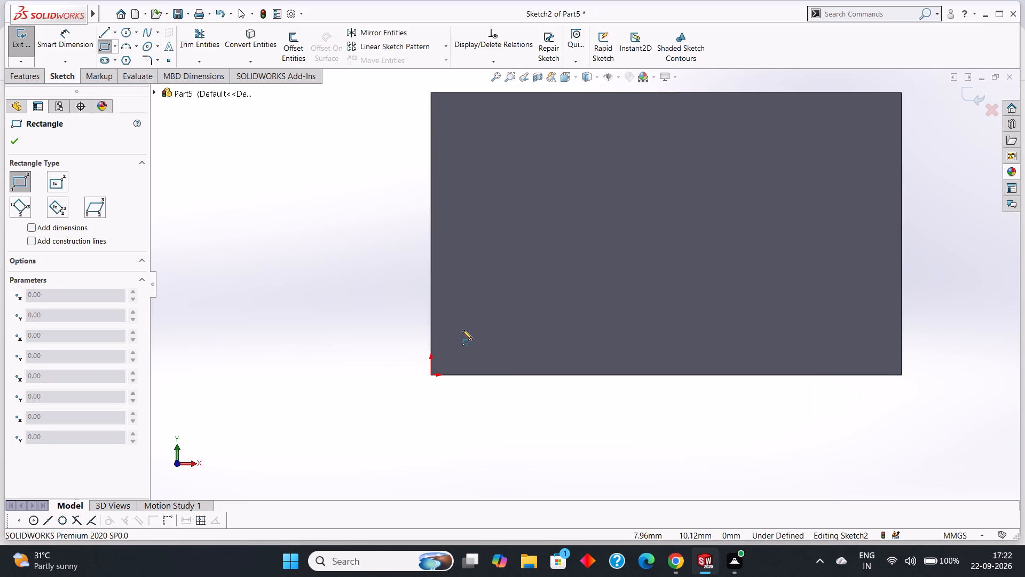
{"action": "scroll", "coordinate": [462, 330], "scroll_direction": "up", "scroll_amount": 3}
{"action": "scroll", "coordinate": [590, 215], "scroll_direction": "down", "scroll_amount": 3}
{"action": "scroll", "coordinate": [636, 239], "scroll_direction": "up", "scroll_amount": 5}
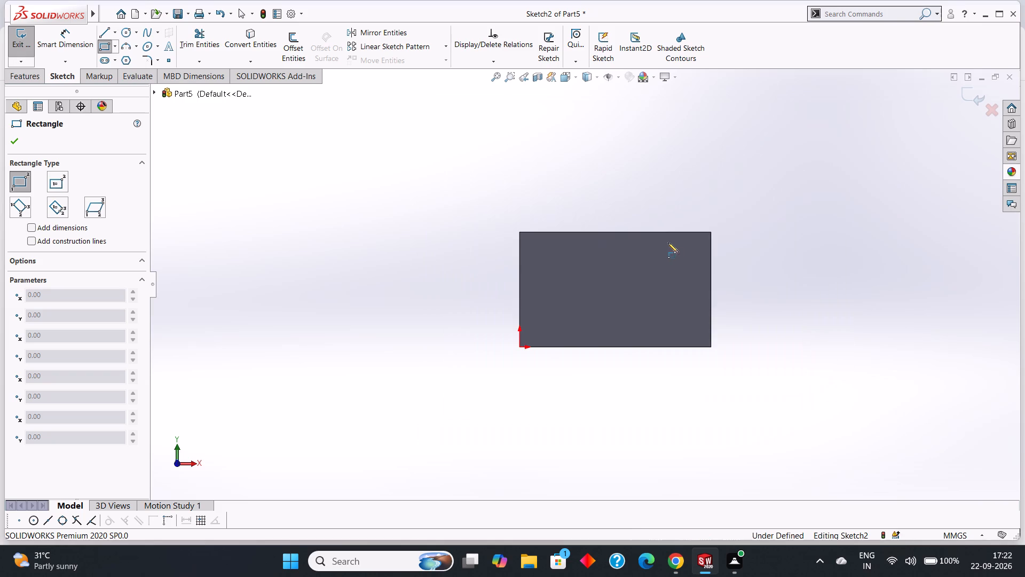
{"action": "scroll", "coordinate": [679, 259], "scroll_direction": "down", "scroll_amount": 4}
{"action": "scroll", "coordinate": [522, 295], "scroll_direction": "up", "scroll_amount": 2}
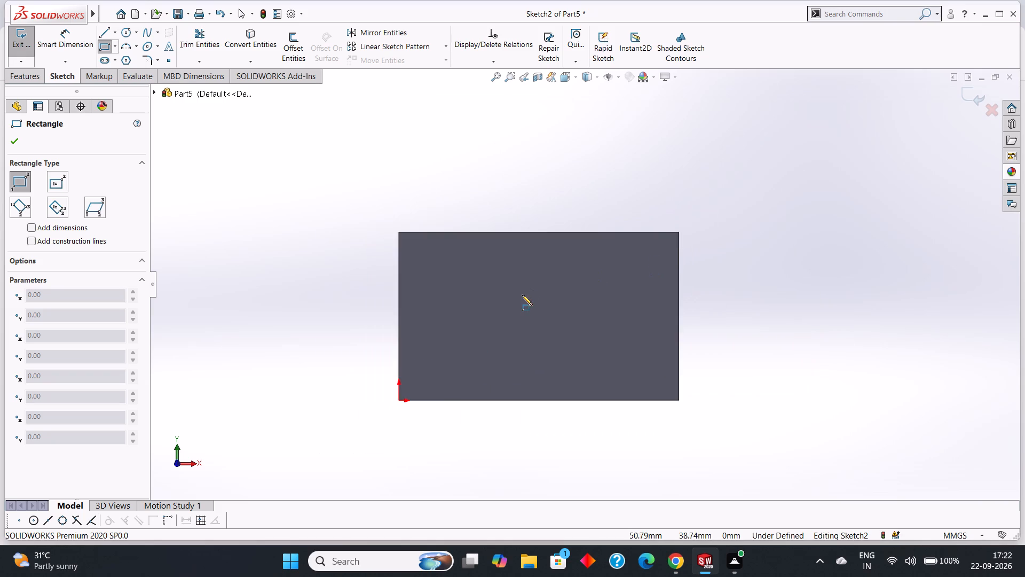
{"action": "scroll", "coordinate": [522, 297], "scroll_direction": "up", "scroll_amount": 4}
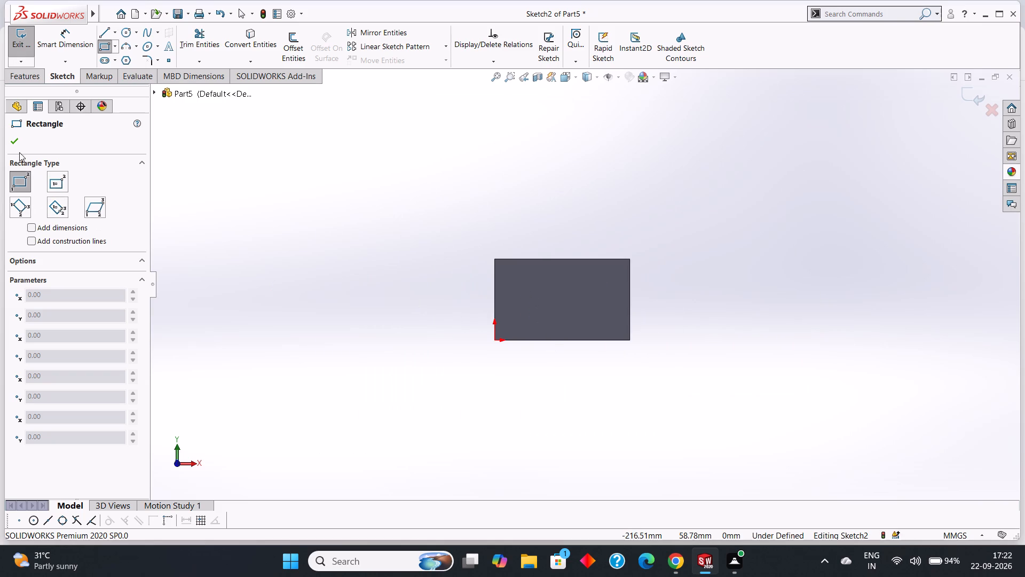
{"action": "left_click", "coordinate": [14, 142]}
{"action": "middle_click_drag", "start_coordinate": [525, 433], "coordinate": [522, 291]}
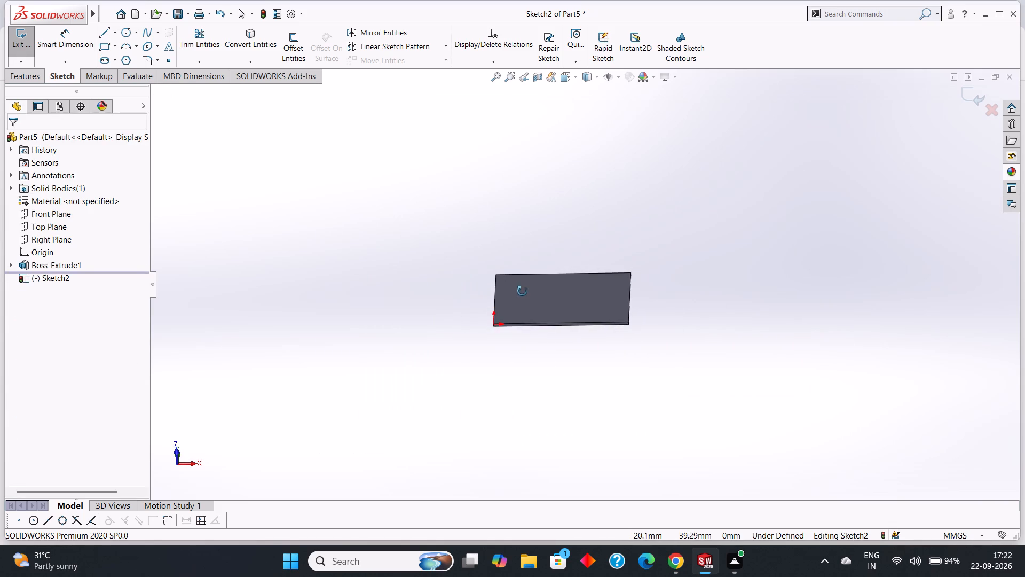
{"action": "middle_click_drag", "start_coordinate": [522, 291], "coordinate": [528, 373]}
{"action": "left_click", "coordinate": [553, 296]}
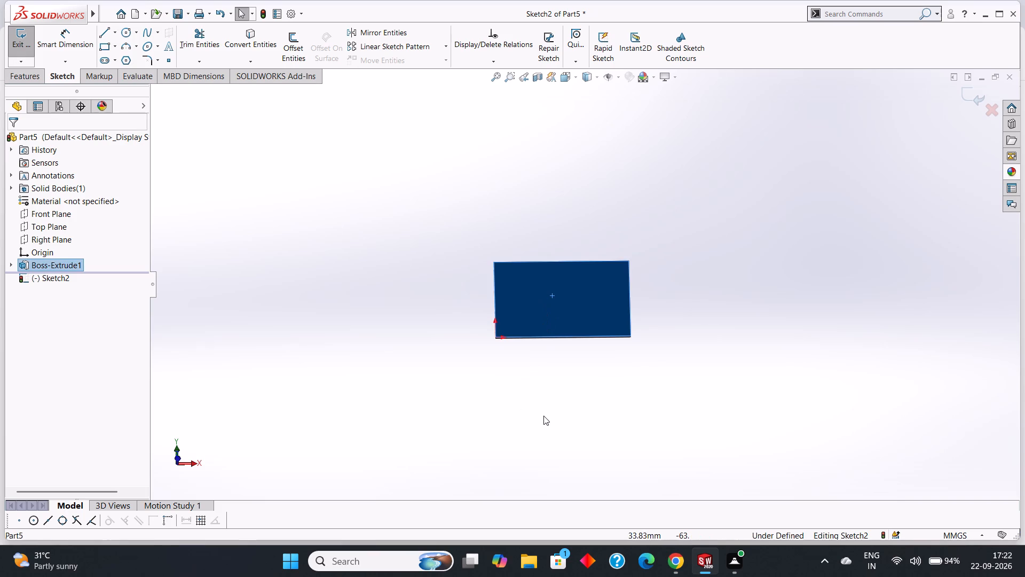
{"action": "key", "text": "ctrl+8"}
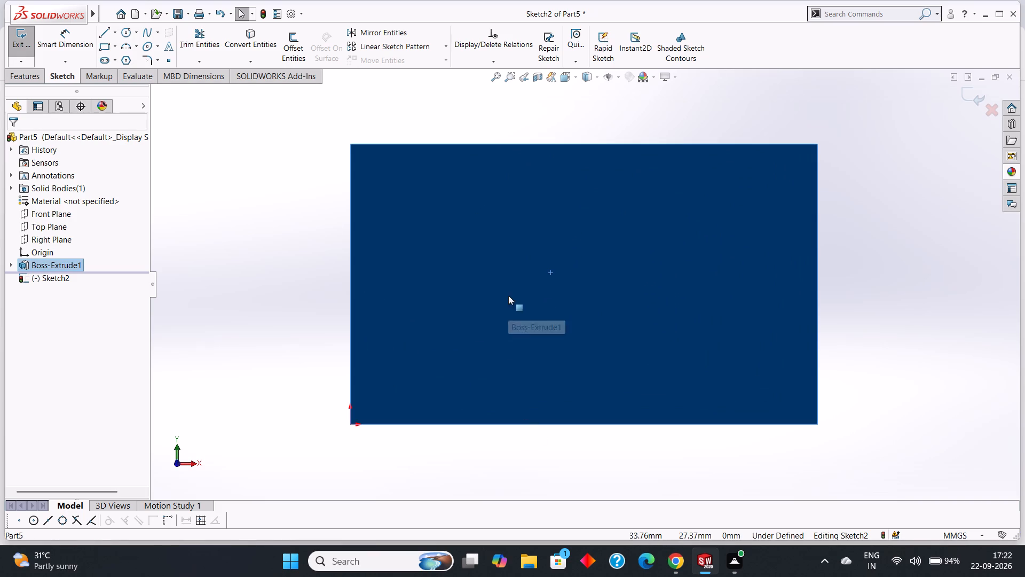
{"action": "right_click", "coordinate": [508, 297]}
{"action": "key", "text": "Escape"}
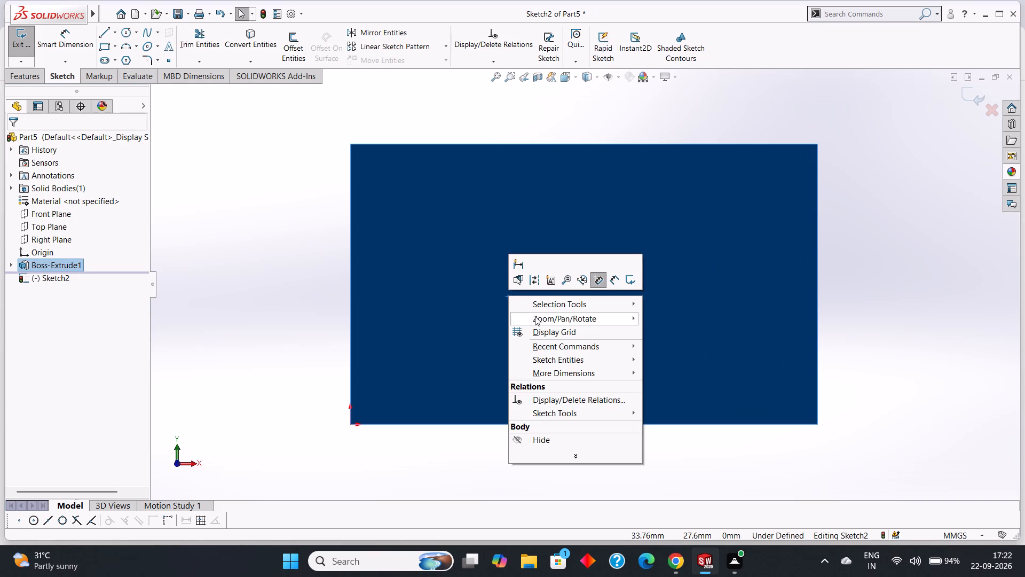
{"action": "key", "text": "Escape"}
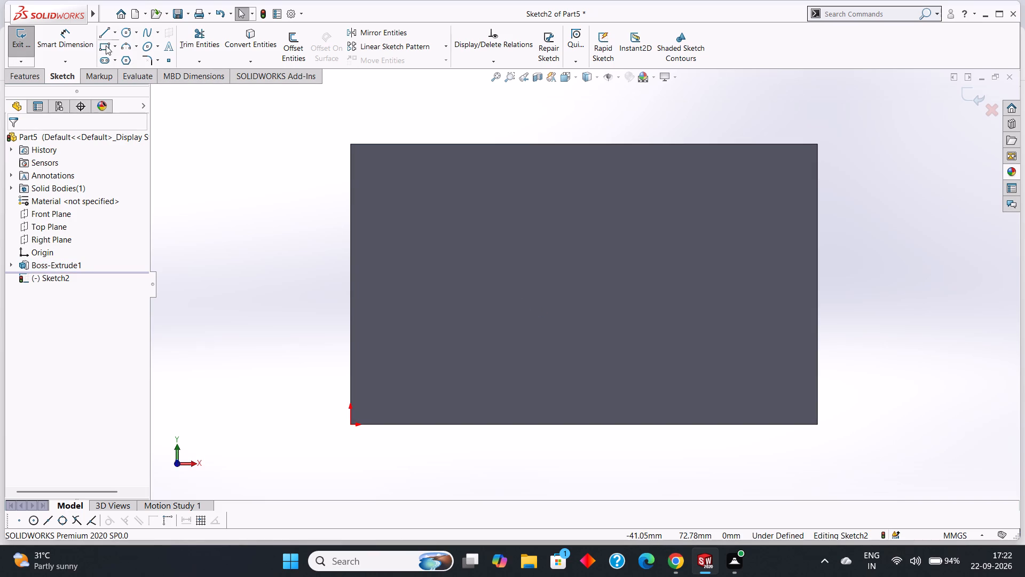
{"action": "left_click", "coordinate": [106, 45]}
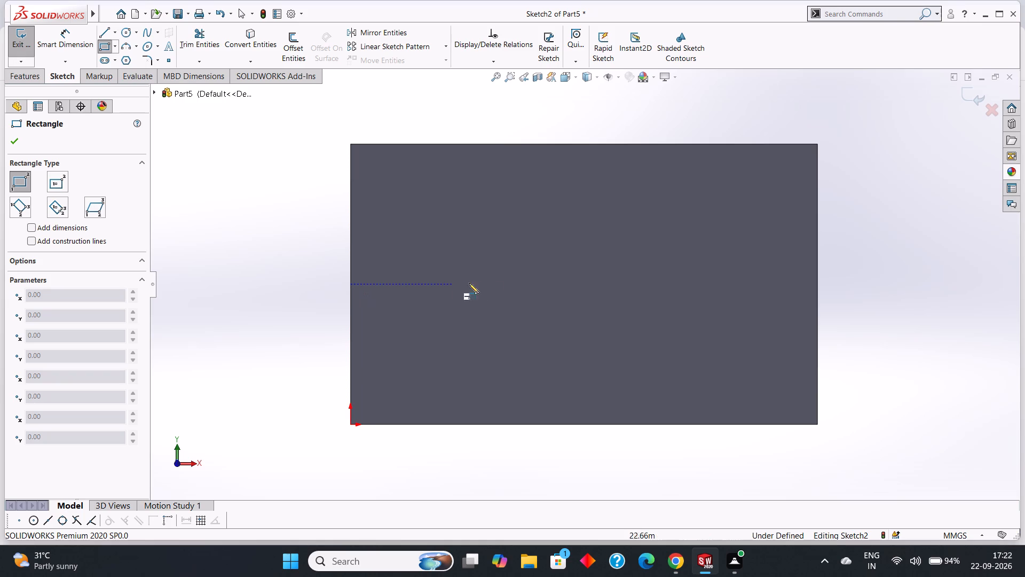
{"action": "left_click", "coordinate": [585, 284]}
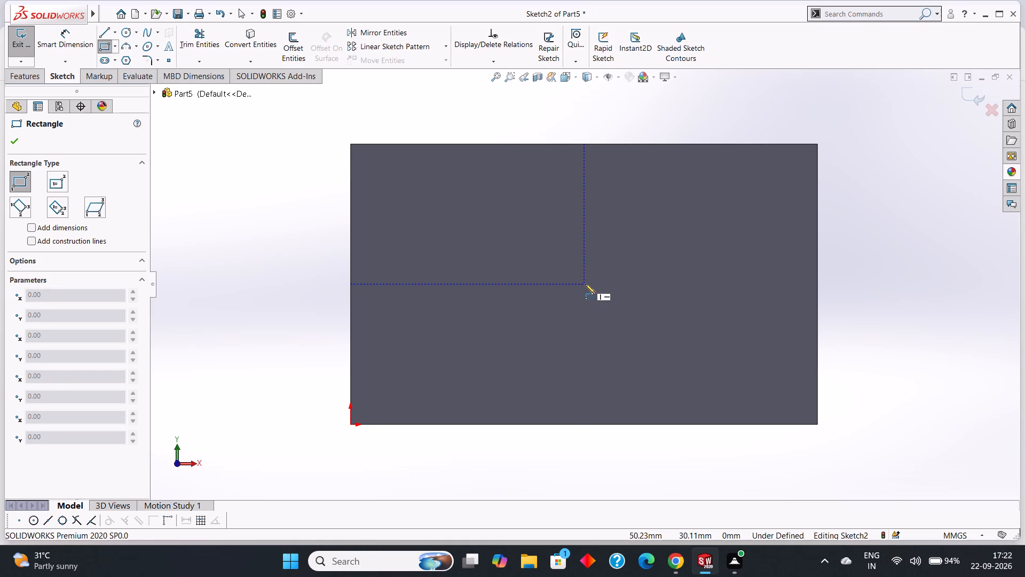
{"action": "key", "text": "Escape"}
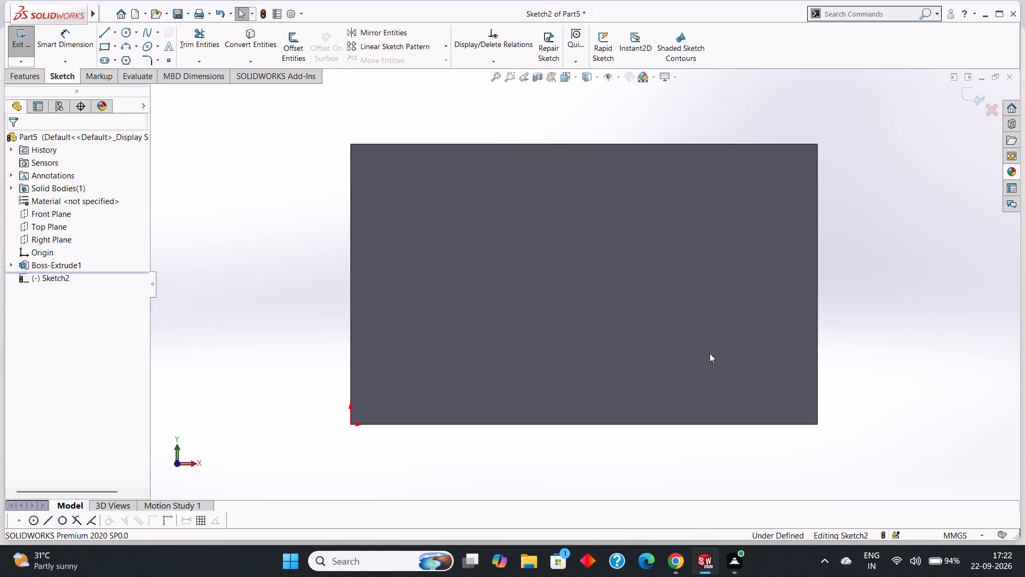
Sketch a center rectangle about 89 mm wide from the middle of the plate's front face, inside its edges.
{"action": "left_click", "coordinate": [117, 45]}
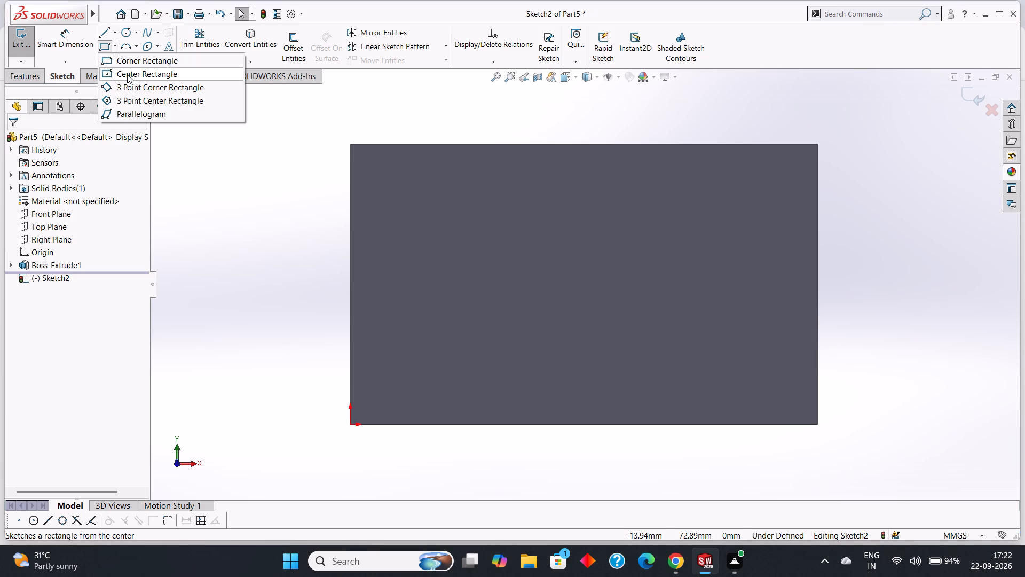
{"action": "left_click", "coordinate": [127, 74]}
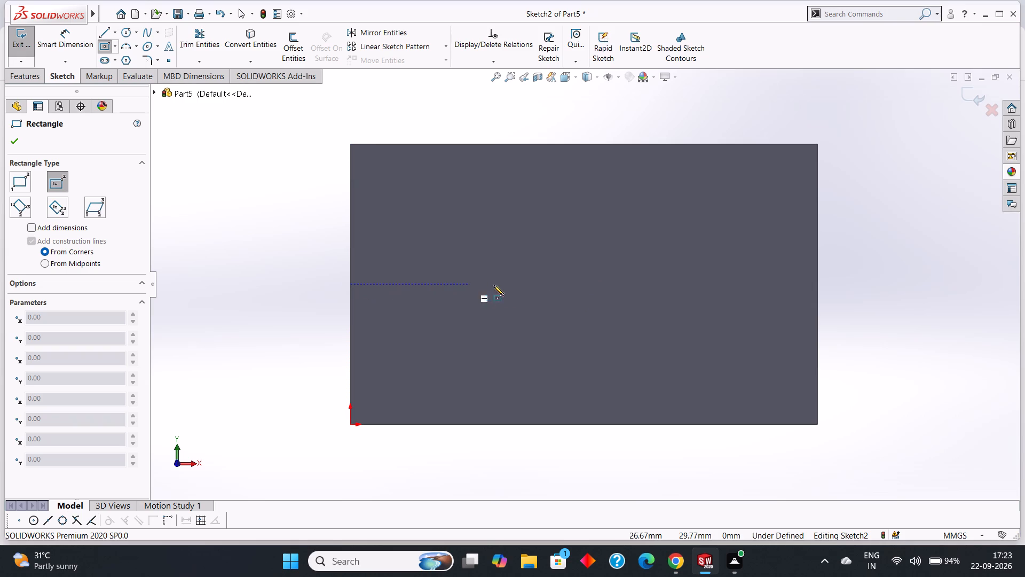
{"action": "left_click", "coordinate": [585, 285]}
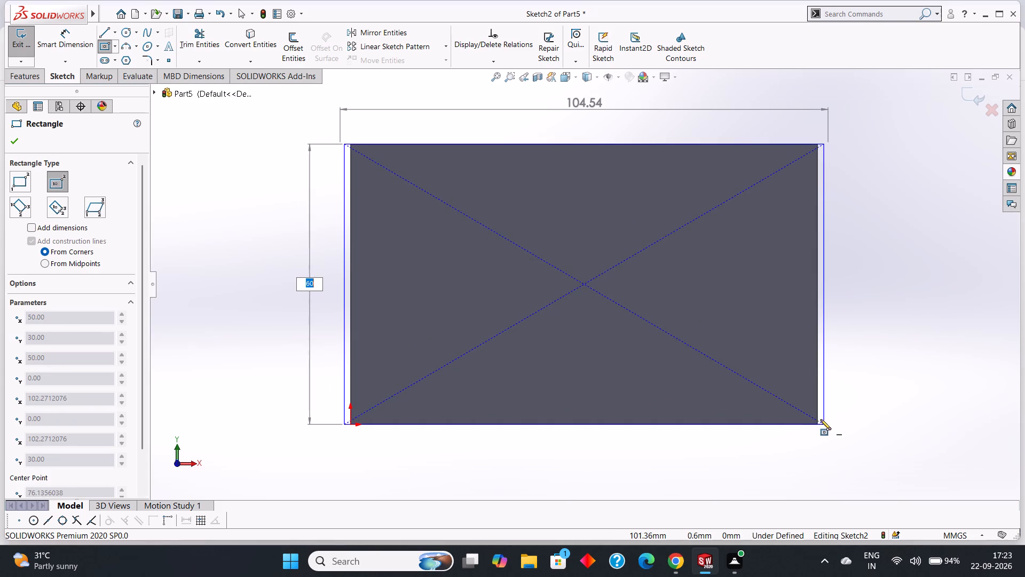
{"action": "left_click", "coordinate": [793, 389]}
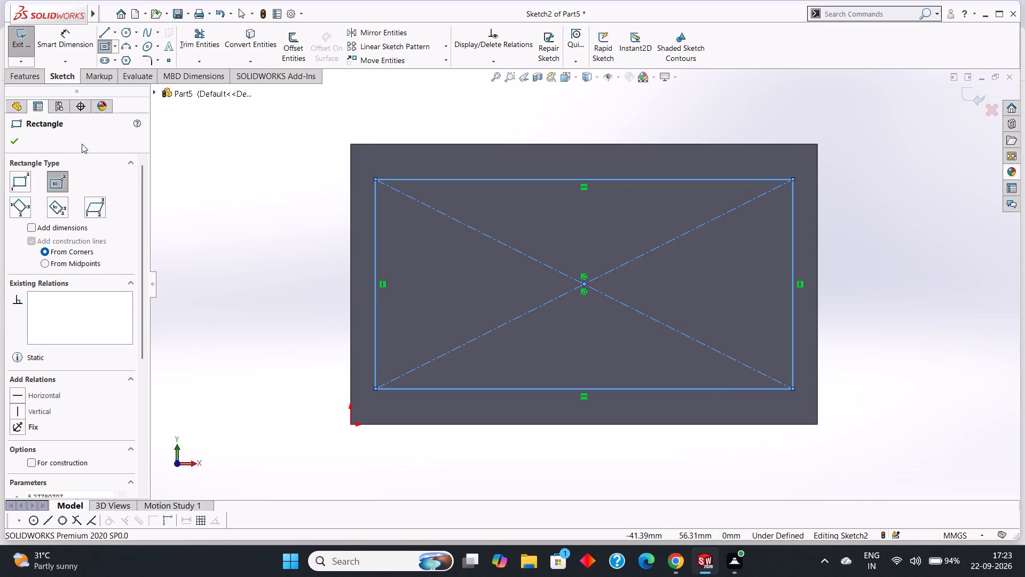
{"action": "left_click", "coordinate": [17, 139]}
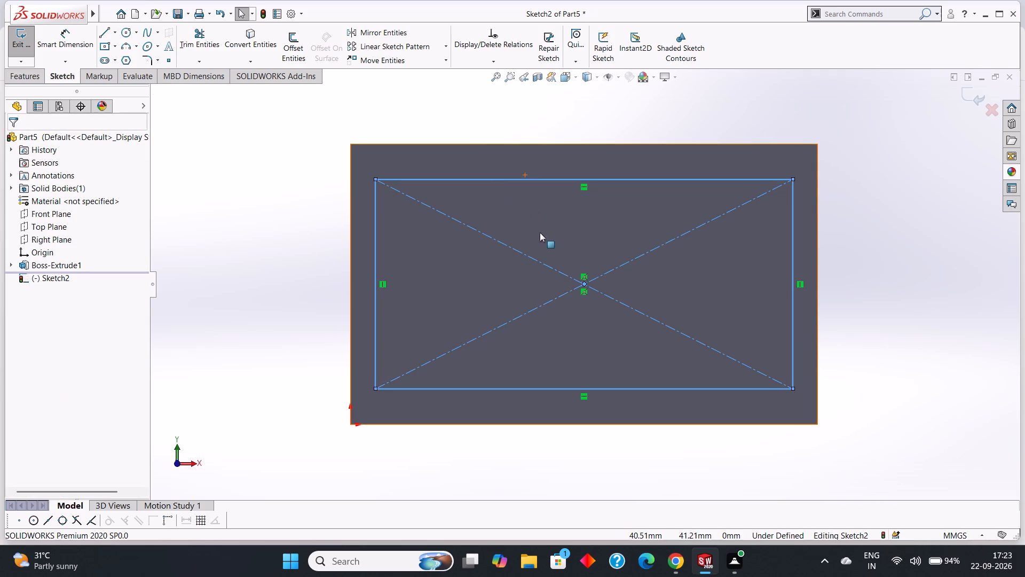
{"action": "key", "text": "Escape"}
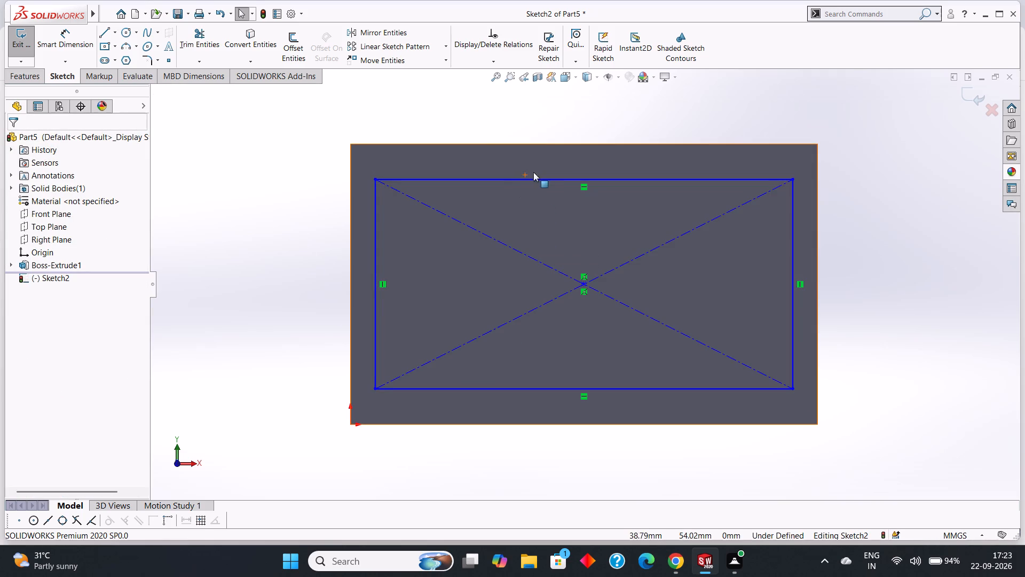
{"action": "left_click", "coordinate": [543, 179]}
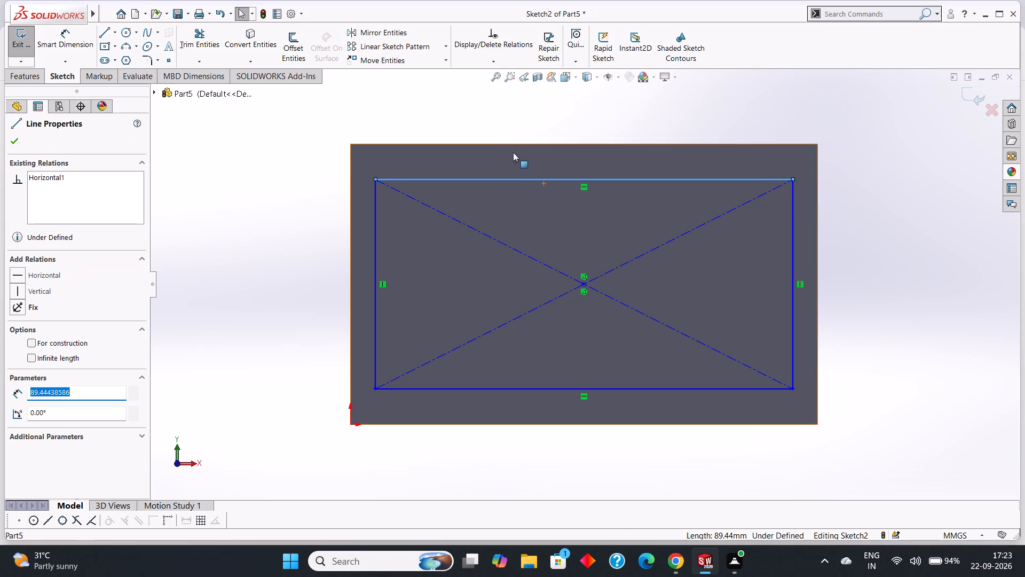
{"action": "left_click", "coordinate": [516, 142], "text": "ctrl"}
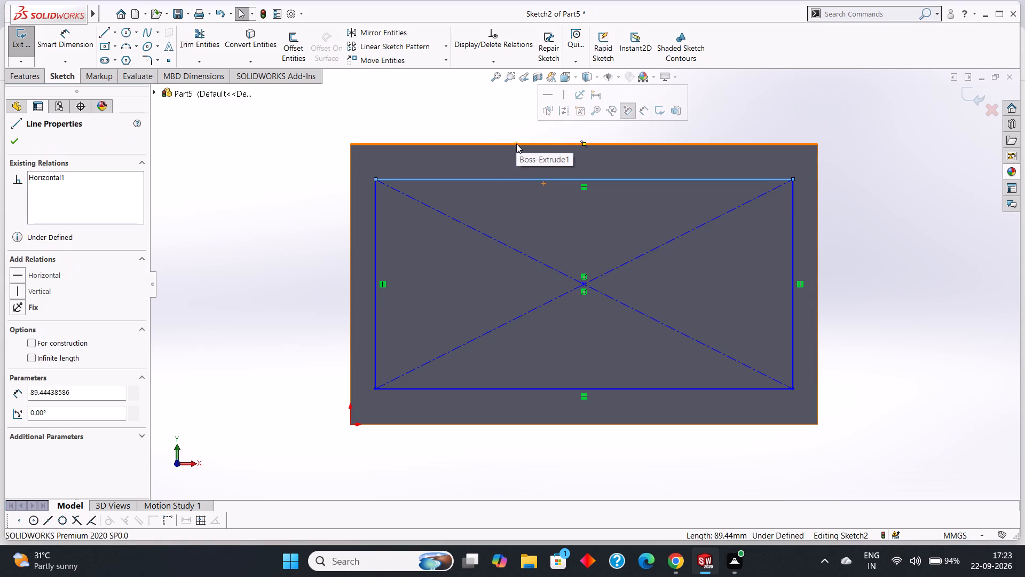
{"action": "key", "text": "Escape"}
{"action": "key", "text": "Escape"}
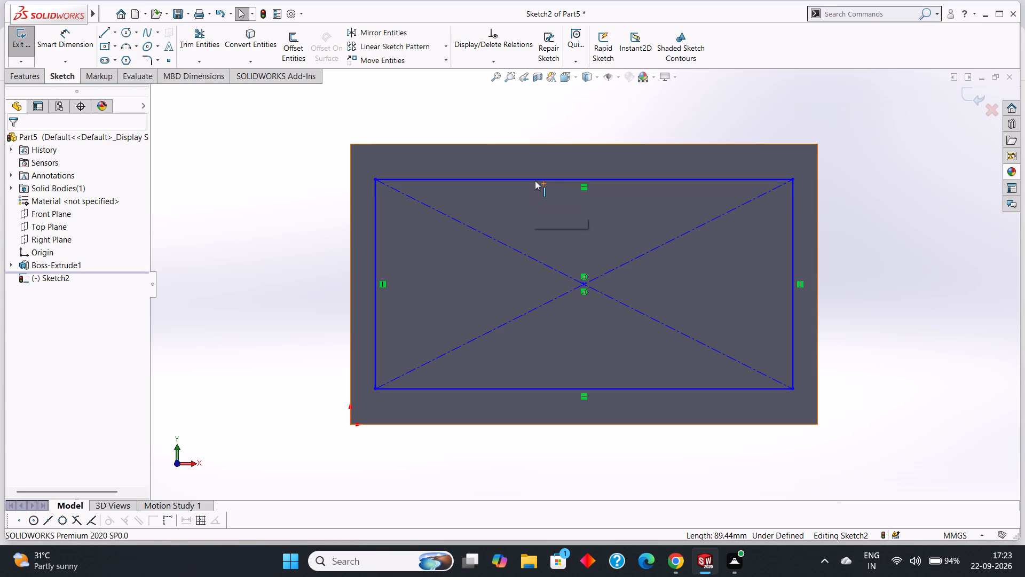
Make the rectangle's top and bottom lines collinear with the plate's top and bottom edges.
{"action": "left_click", "coordinate": [535, 179]}
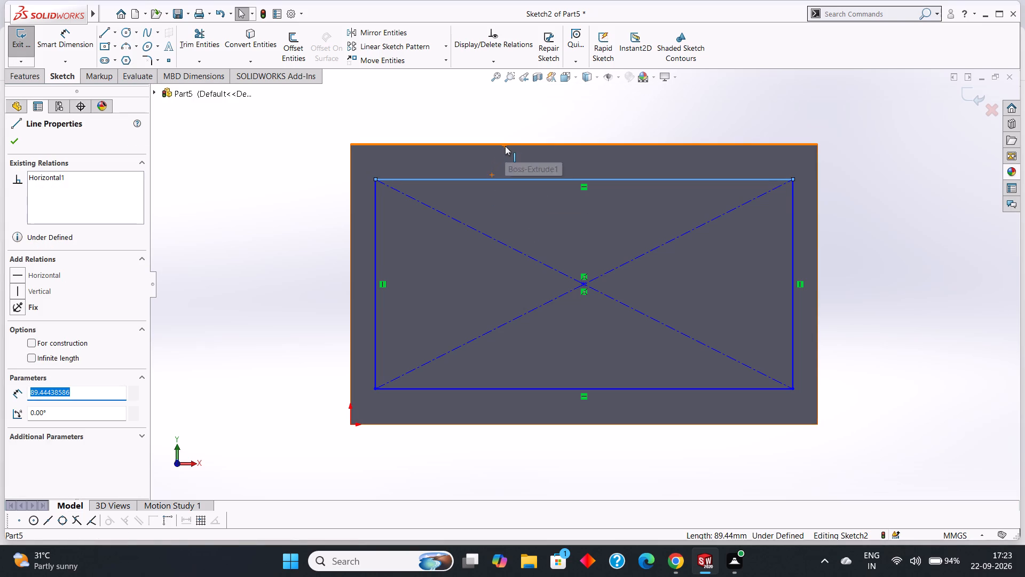
{"action": "left_click", "coordinate": [505, 146], "text": "ctrl"}
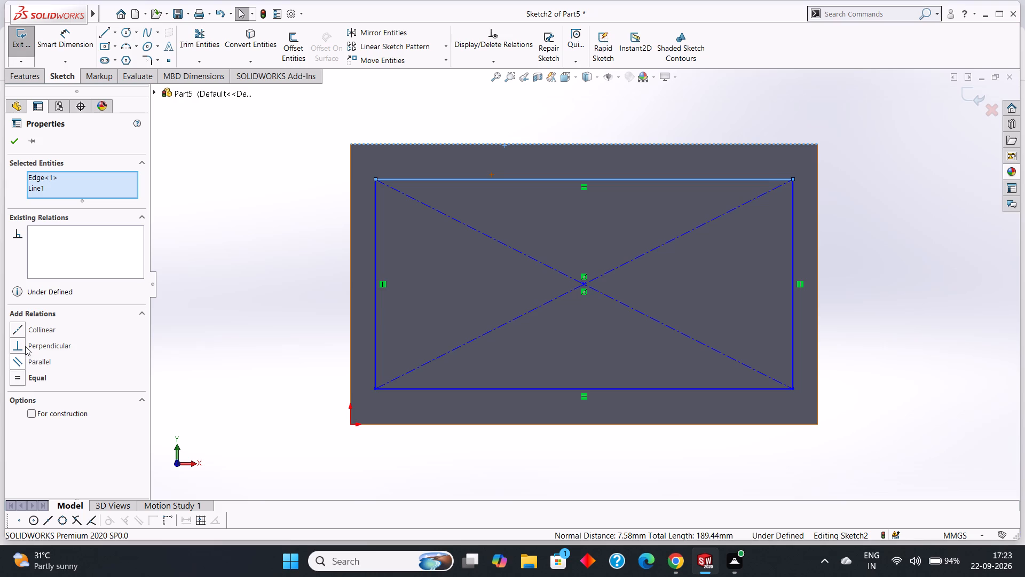
{"action": "left_click", "coordinate": [43, 325]}
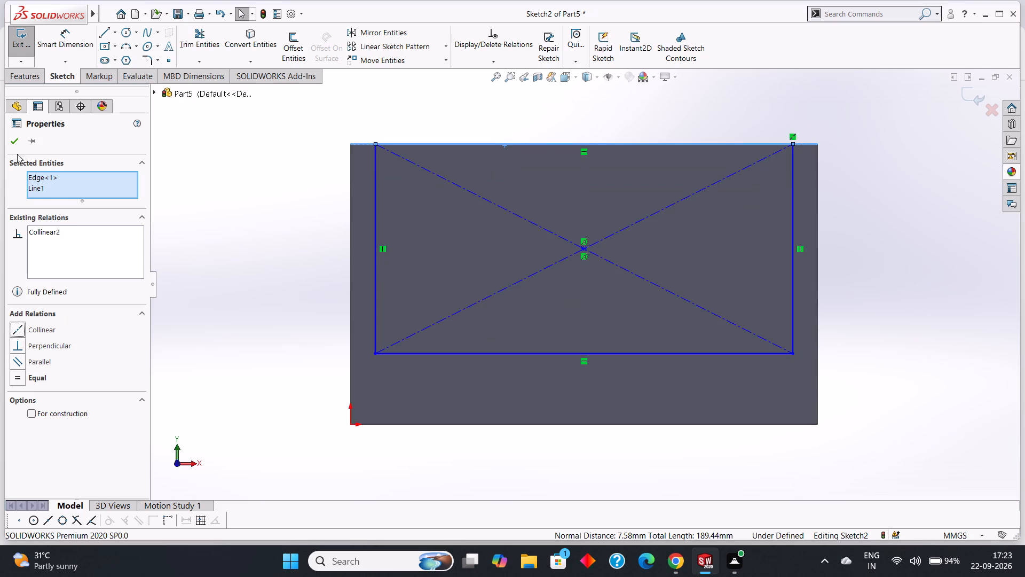
{"action": "left_click", "coordinate": [17, 140]}
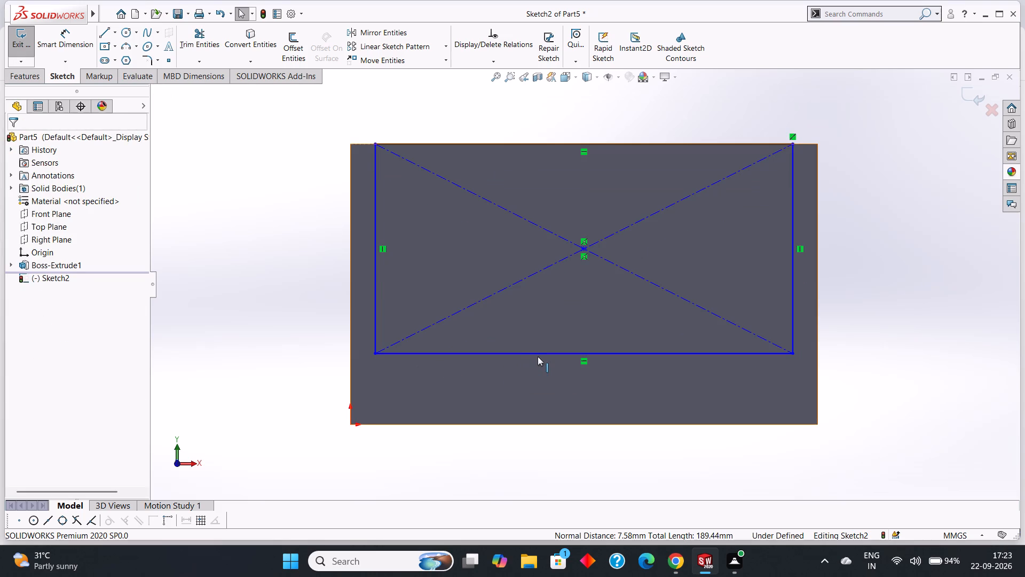
{"action": "left_click", "coordinate": [539, 356]}
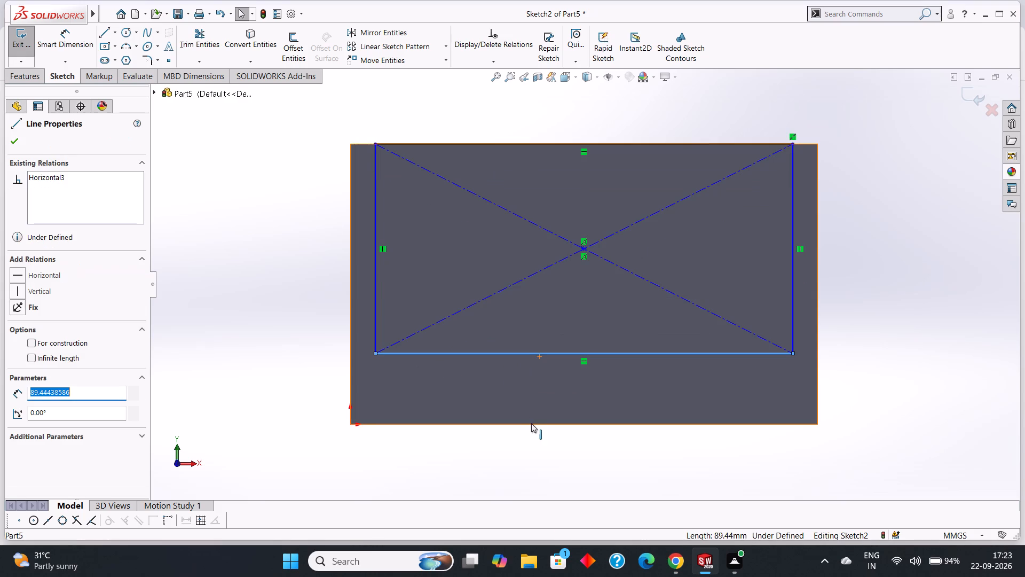
{"action": "left_click", "coordinate": [562, 424], "text": "ctrl"}
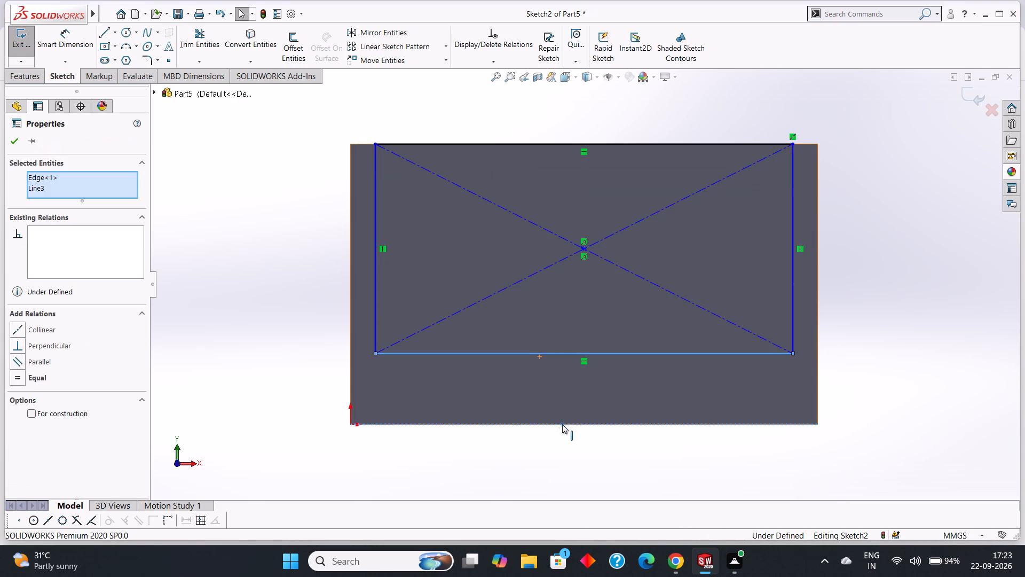
{"action": "left_click", "coordinate": [42, 327]}
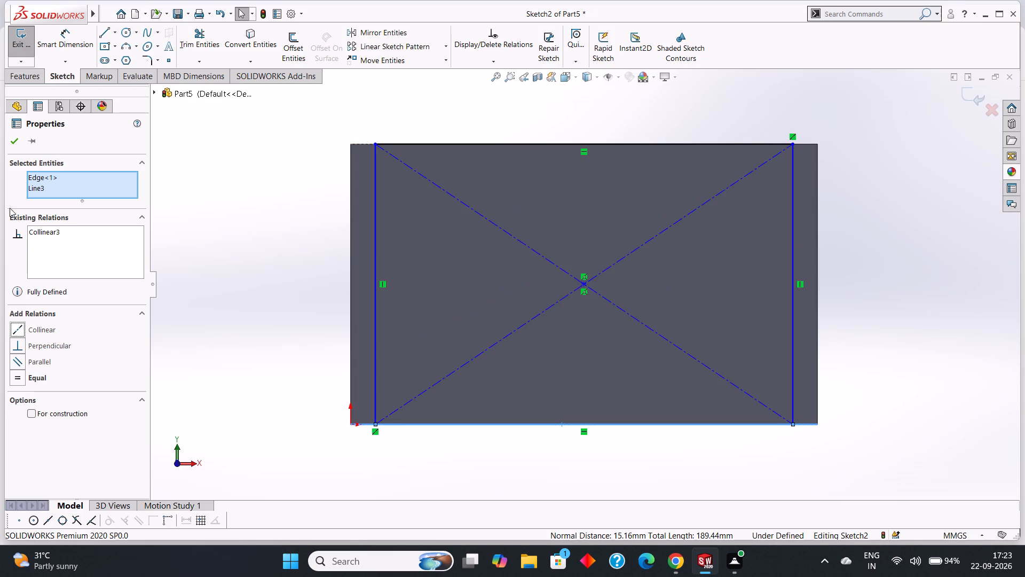
{"action": "left_click", "coordinate": [12, 142]}
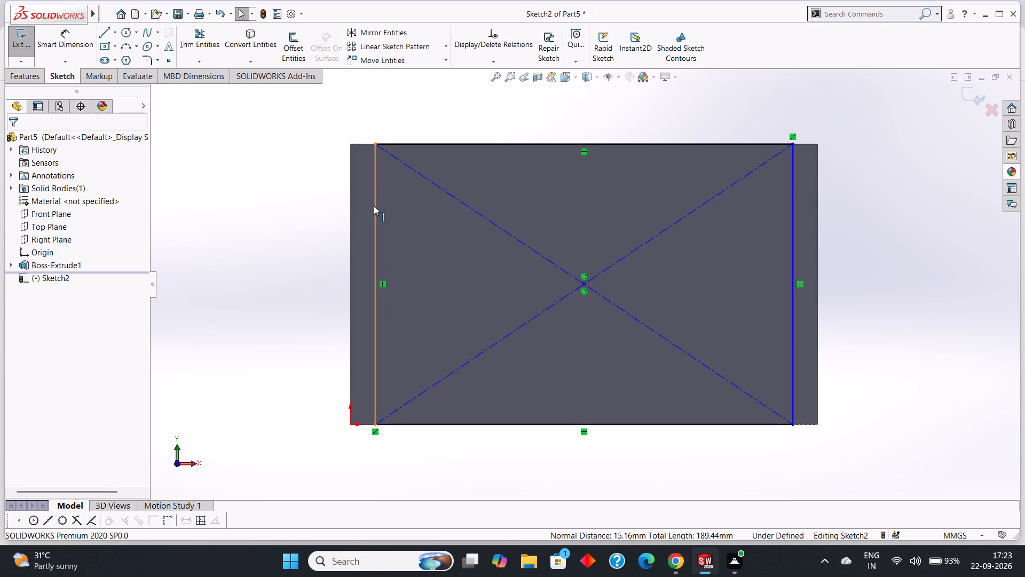
Make the rectangle's left and right lines collinear with the plate's left and right edges.
{"action": "left_click", "coordinate": [374, 206]}
{"action": "left_click", "coordinate": [351, 233], "text": "ctrl"}
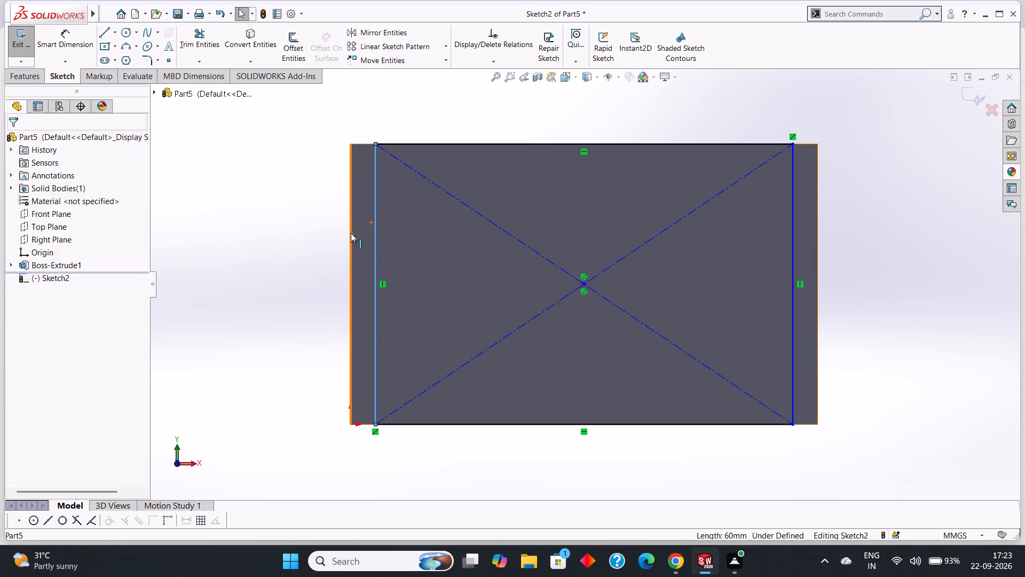
{"action": "left_click", "coordinate": [47, 331]}
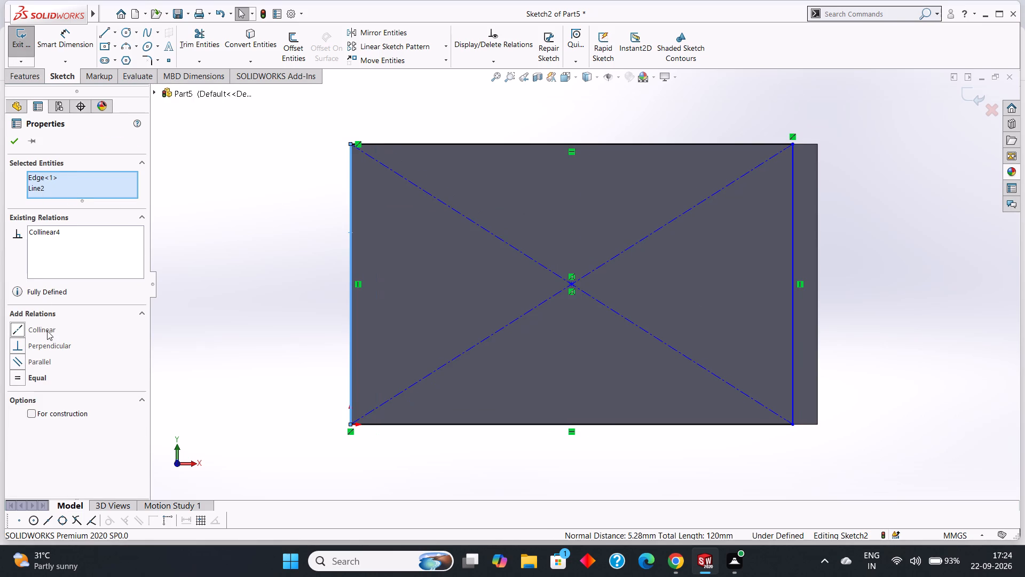
{"action": "left_click", "coordinate": [13, 145]}
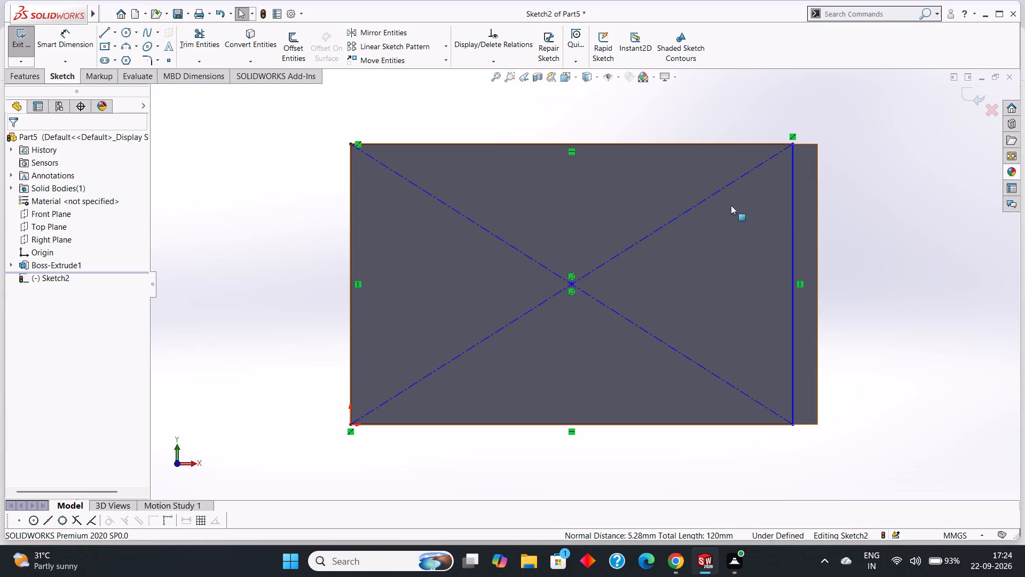
{"action": "left_click", "coordinate": [818, 219]}
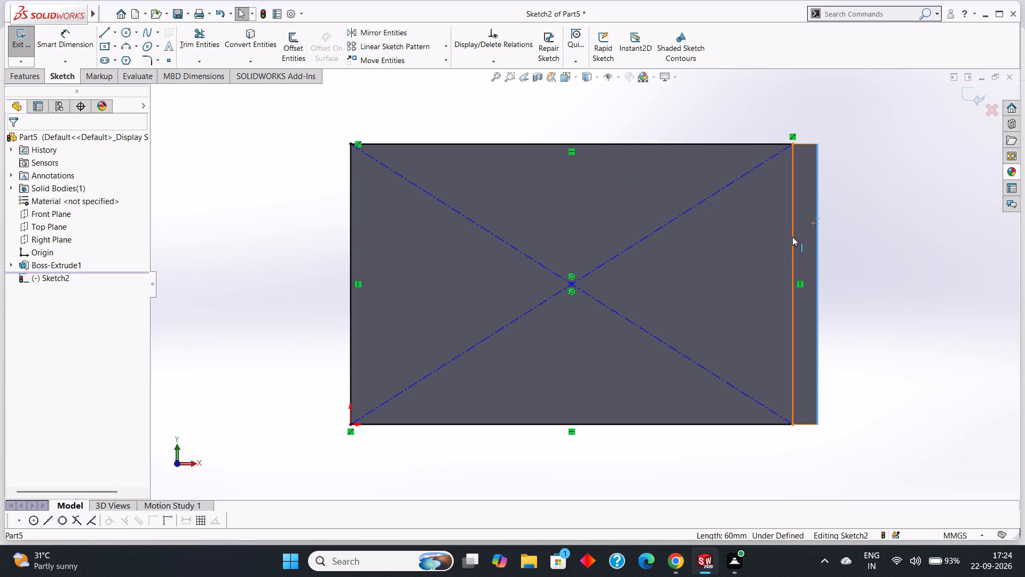
{"action": "left_click", "coordinate": [792, 237], "text": "ctrl"}
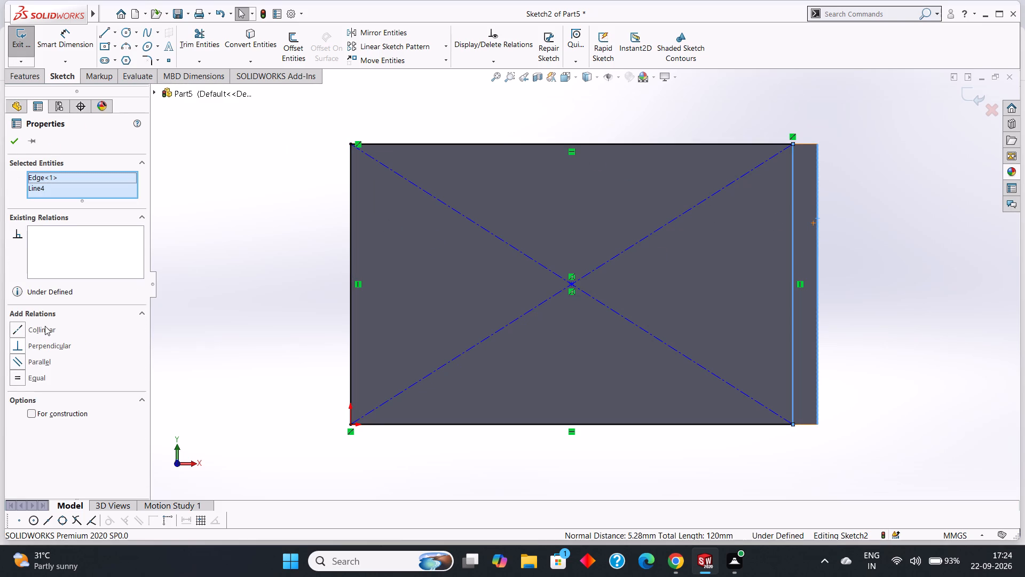
{"action": "left_click", "coordinate": [45, 326]}
{"action": "left_click", "coordinate": [9, 146]}
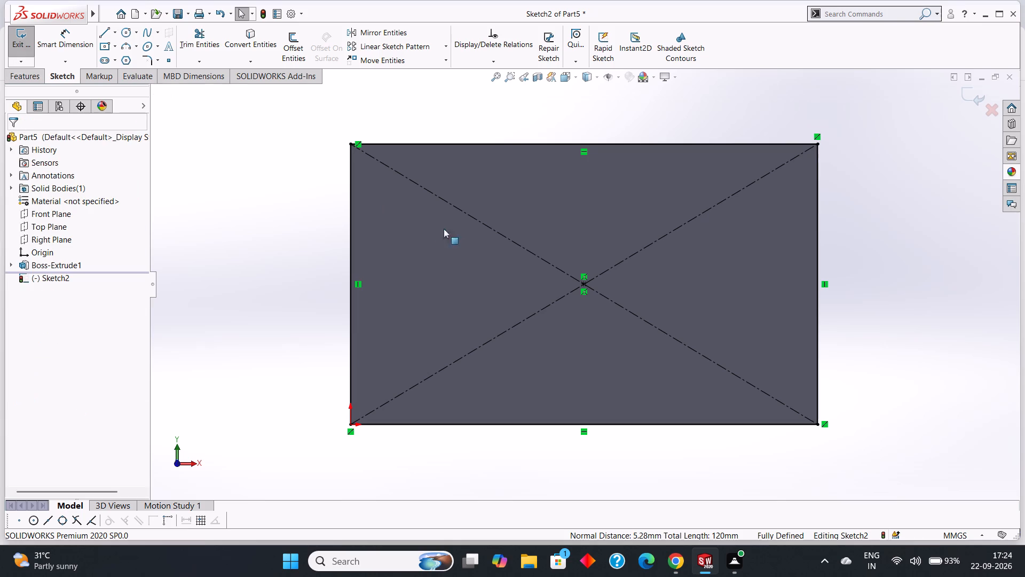
Sketch a second center rectangle, about 90 × 54 mm, inside the first one from the same center point.
{"action": "scroll", "coordinate": [531, 339], "scroll_direction": "up", "scroll_amount": 2}
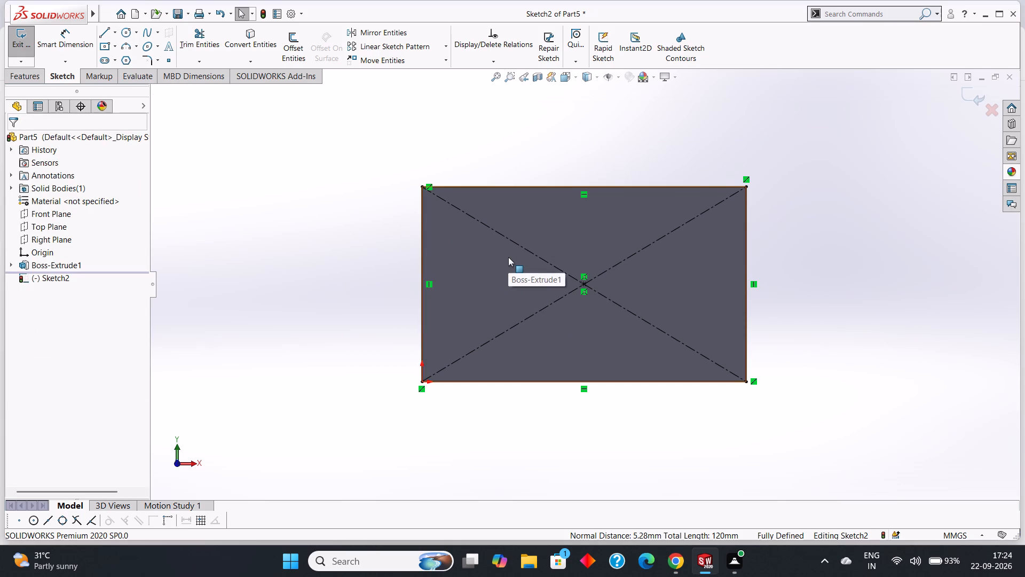
{"action": "scroll", "coordinate": [508, 257], "scroll_direction": "down", "scroll_amount": 1}
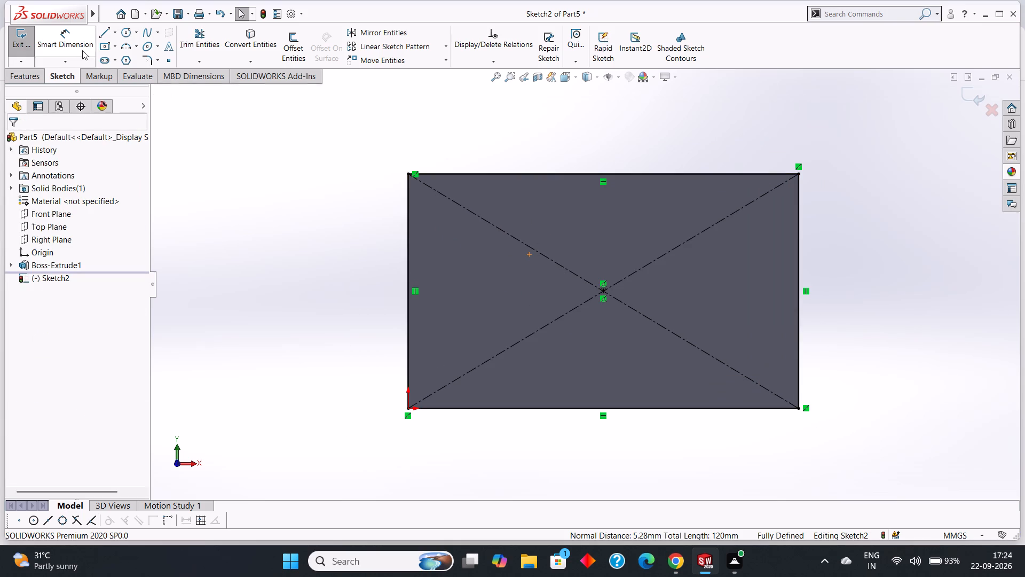
{"action": "left_click", "coordinate": [105, 41]}
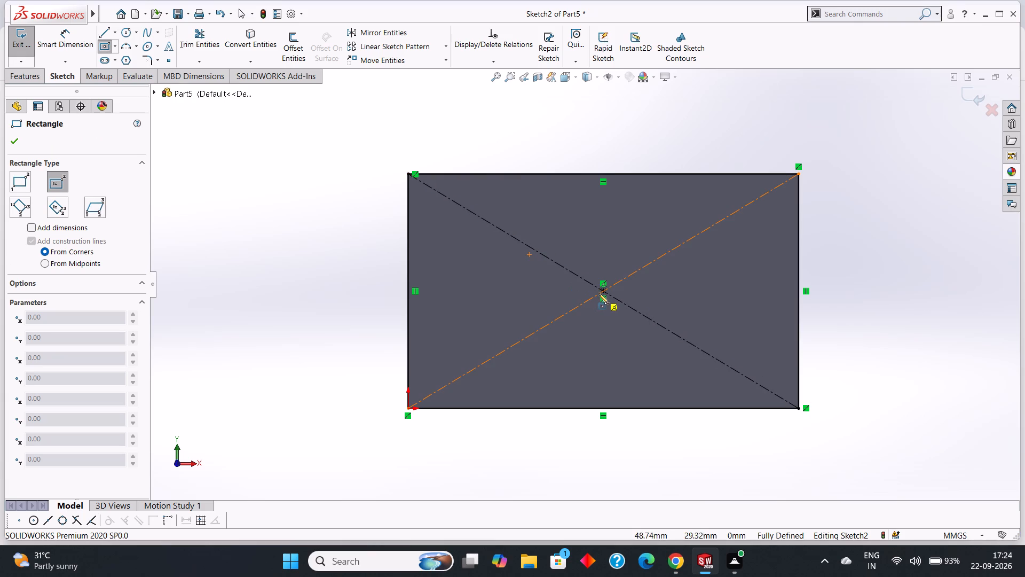
{"action": "left_click", "coordinate": [603, 291]}
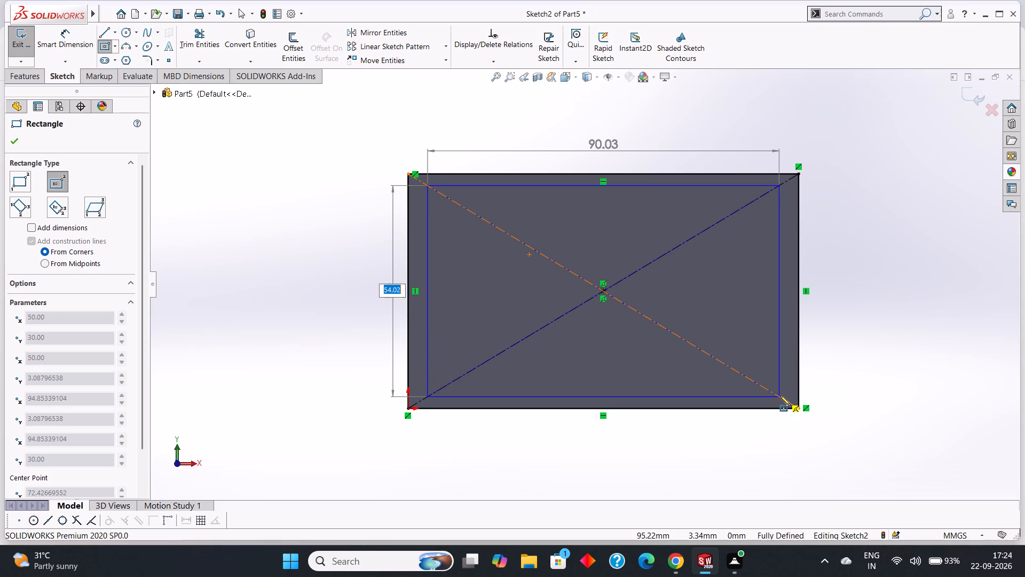
{"action": "left_click", "coordinate": [780, 395]}
{"action": "left_click", "coordinate": [14, 142]}
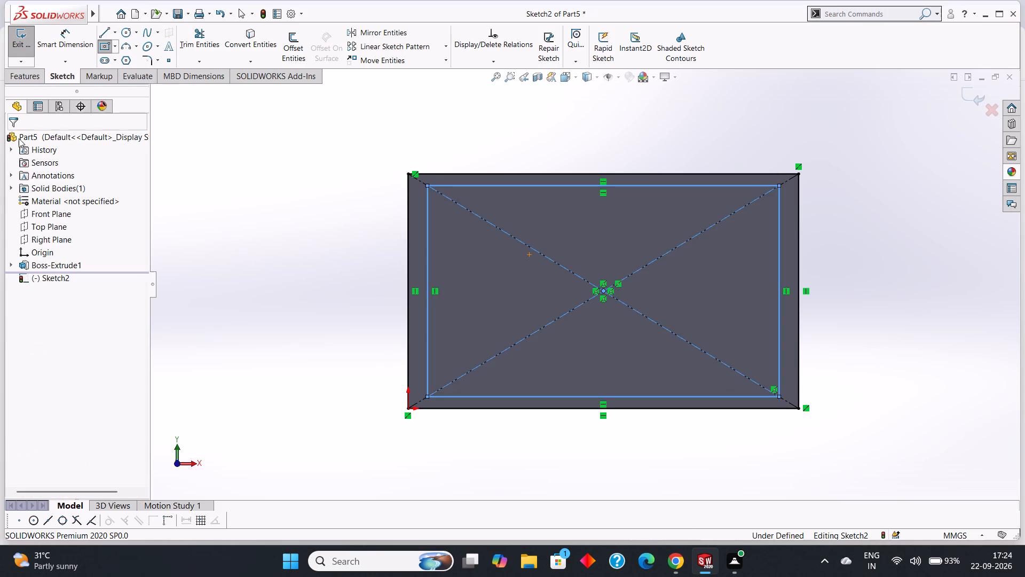
Dimension the gap between the top lines of the outer and inner rectangles as 2.5 mm.
{"action": "left_click", "coordinate": [58, 42]}
{"action": "scroll", "coordinate": [544, 172], "scroll_direction": "down", "scroll_amount": 2}
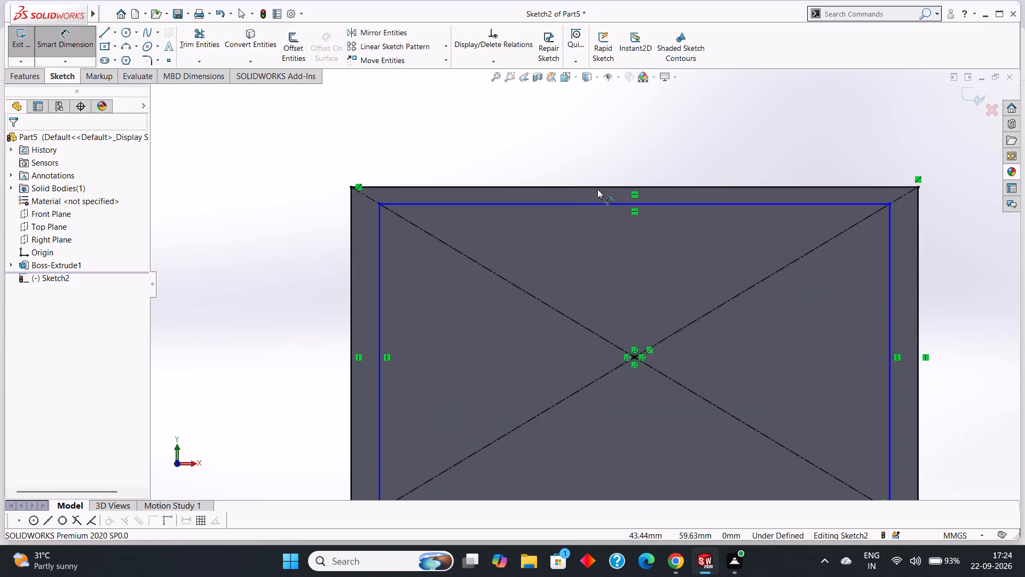
{"action": "left_click", "coordinate": [601, 189]}
{"action": "left_click", "coordinate": [604, 201]}
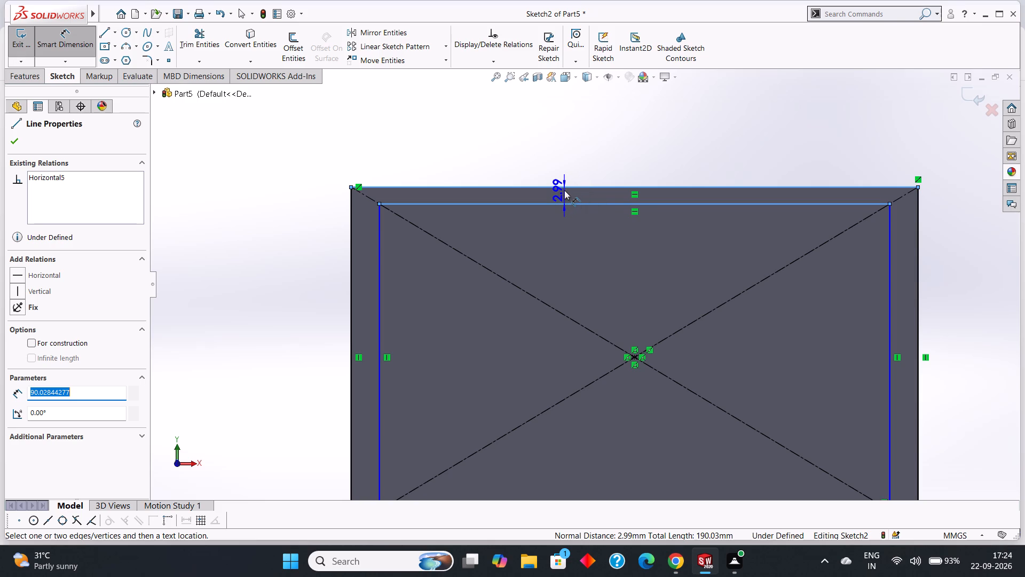
{"action": "left_click", "coordinate": [360, 197]}
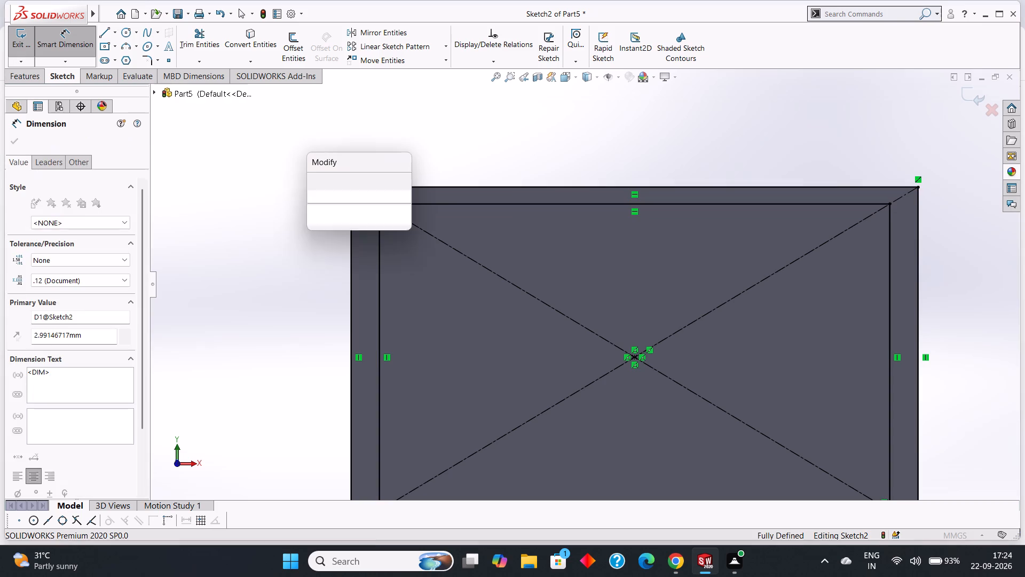
{"action": "type", "text": "2.5"}
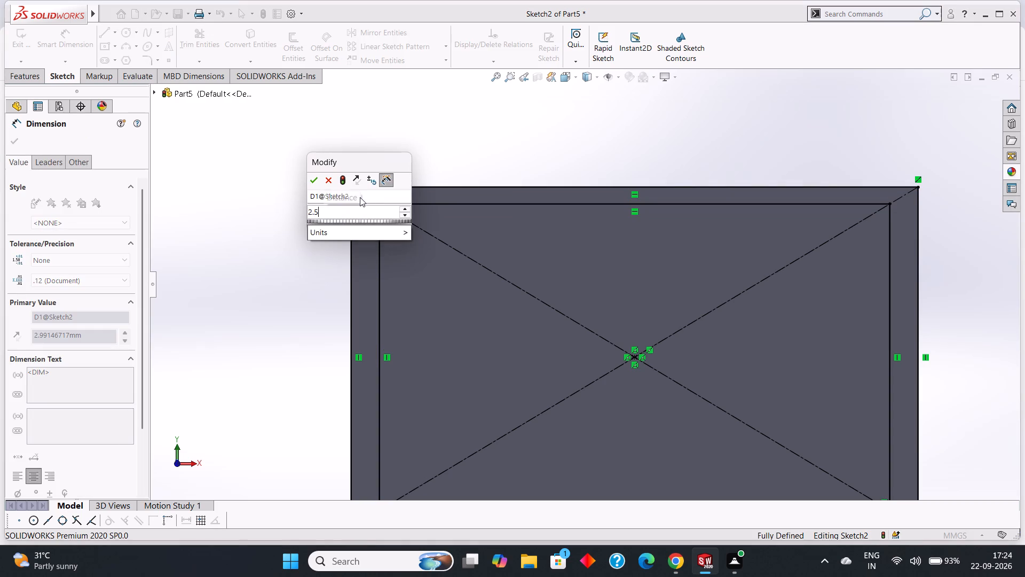
{"action": "key", "text": "Return"}
{"action": "scroll", "coordinate": [425, 266], "scroll_direction": "up", "scroll_amount": 4}
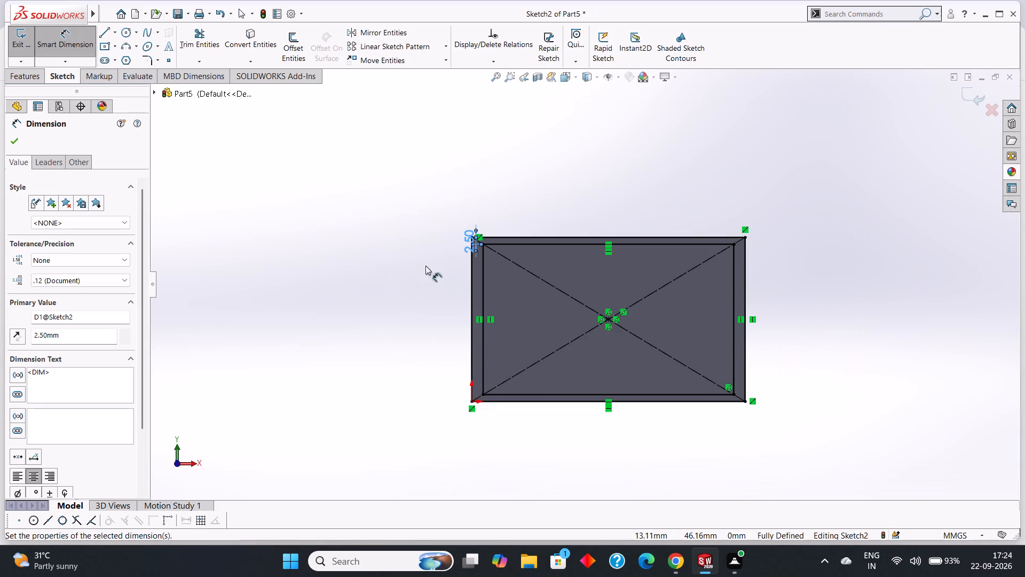
{"action": "scroll", "coordinate": [533, 330], "scroll_direction": "down", "scroll_amount": 3}
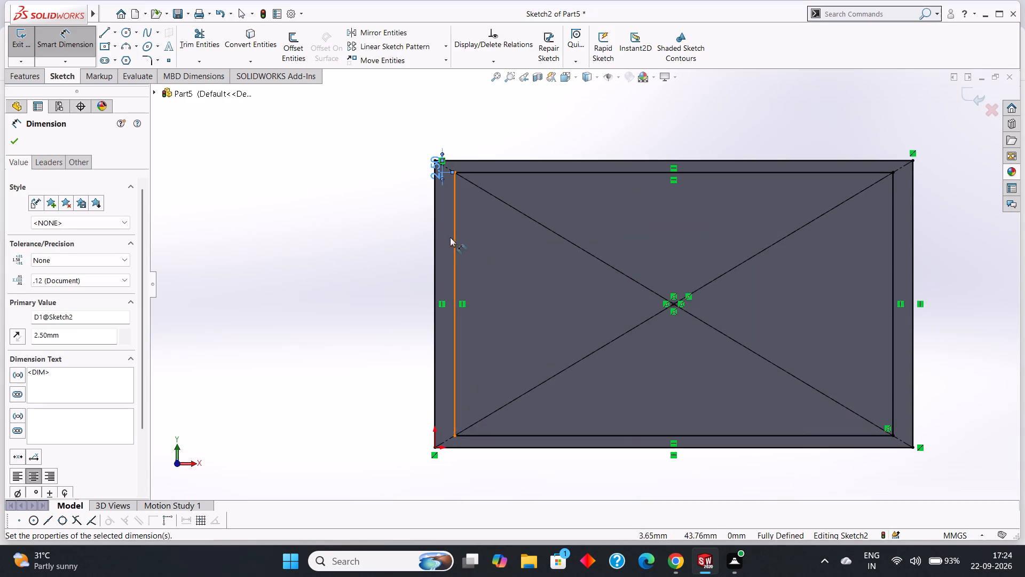
{"action": "left_click", "coordinate": [16, 138]}
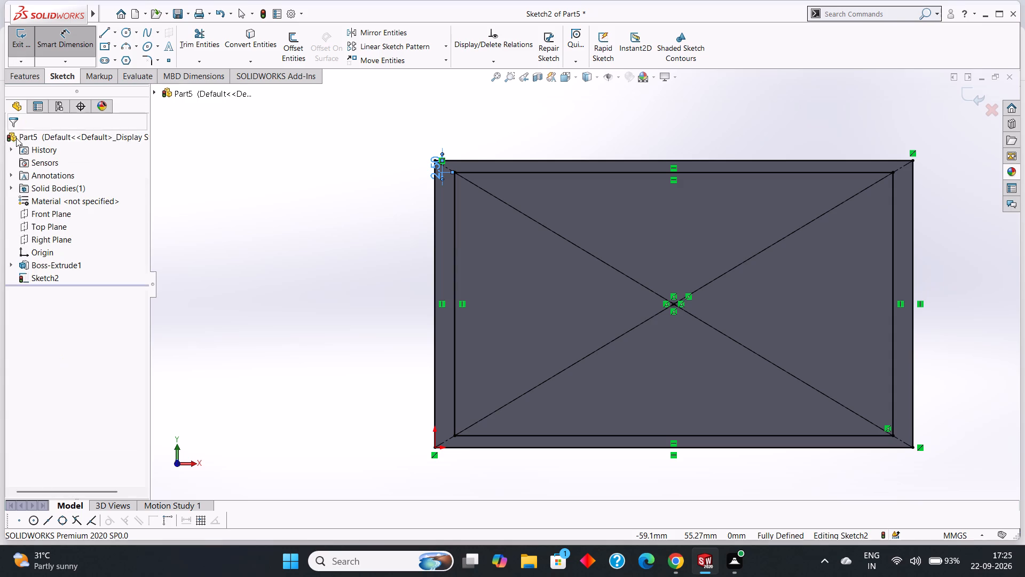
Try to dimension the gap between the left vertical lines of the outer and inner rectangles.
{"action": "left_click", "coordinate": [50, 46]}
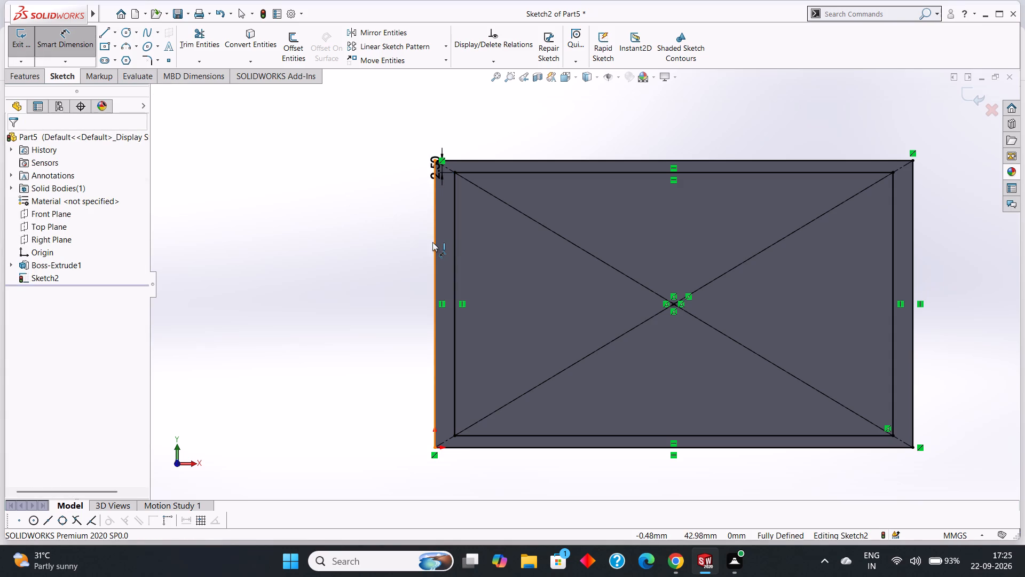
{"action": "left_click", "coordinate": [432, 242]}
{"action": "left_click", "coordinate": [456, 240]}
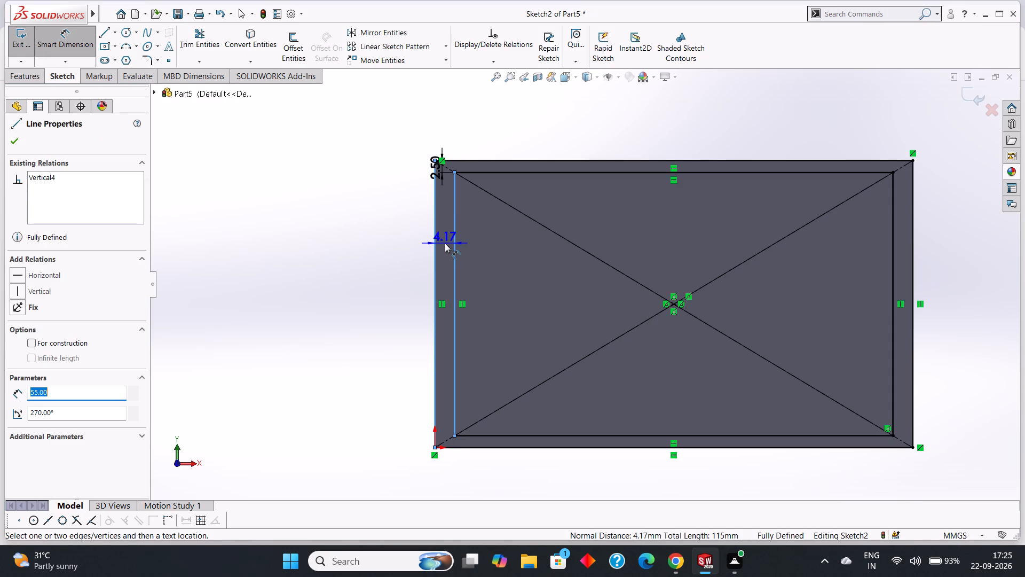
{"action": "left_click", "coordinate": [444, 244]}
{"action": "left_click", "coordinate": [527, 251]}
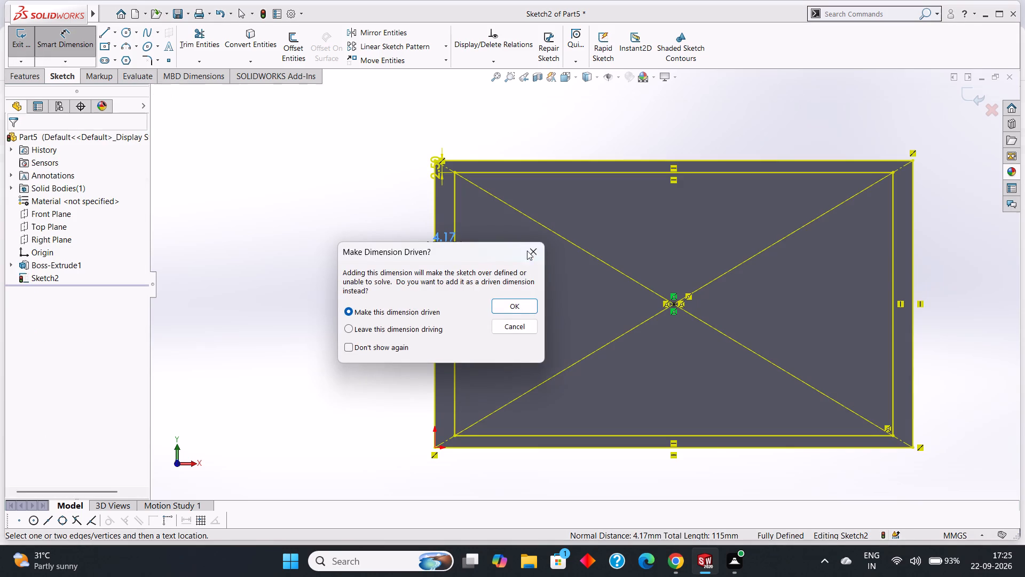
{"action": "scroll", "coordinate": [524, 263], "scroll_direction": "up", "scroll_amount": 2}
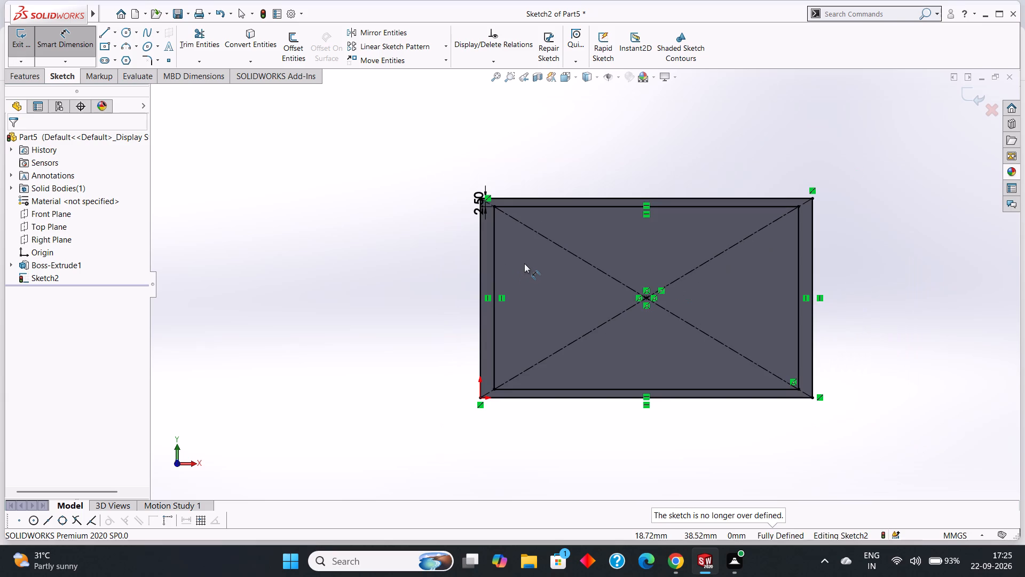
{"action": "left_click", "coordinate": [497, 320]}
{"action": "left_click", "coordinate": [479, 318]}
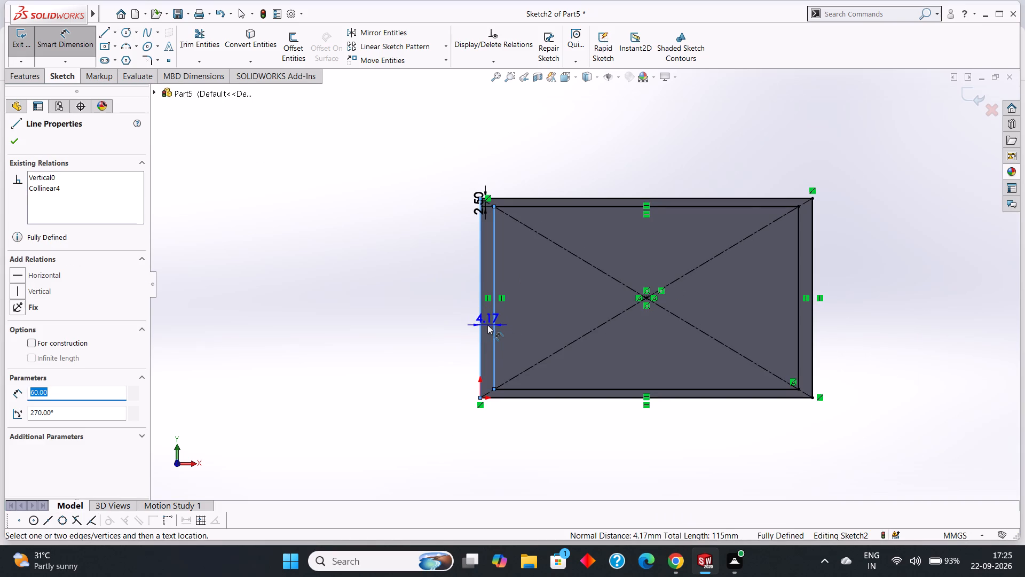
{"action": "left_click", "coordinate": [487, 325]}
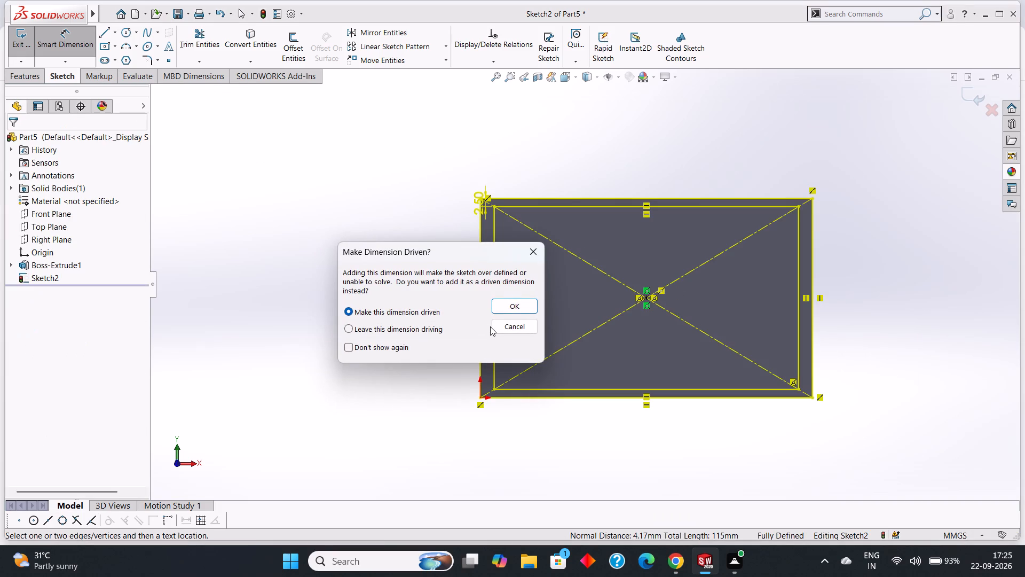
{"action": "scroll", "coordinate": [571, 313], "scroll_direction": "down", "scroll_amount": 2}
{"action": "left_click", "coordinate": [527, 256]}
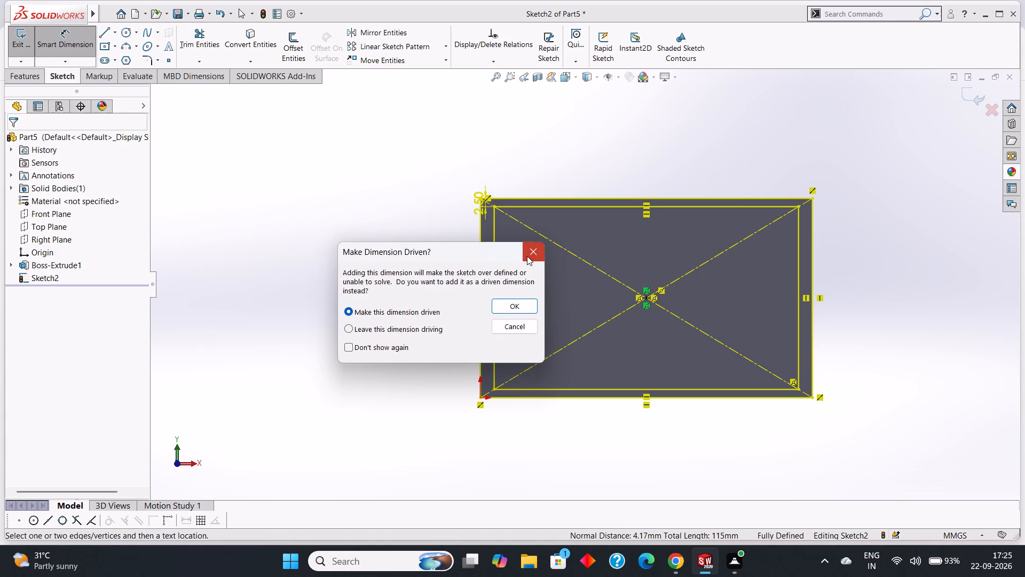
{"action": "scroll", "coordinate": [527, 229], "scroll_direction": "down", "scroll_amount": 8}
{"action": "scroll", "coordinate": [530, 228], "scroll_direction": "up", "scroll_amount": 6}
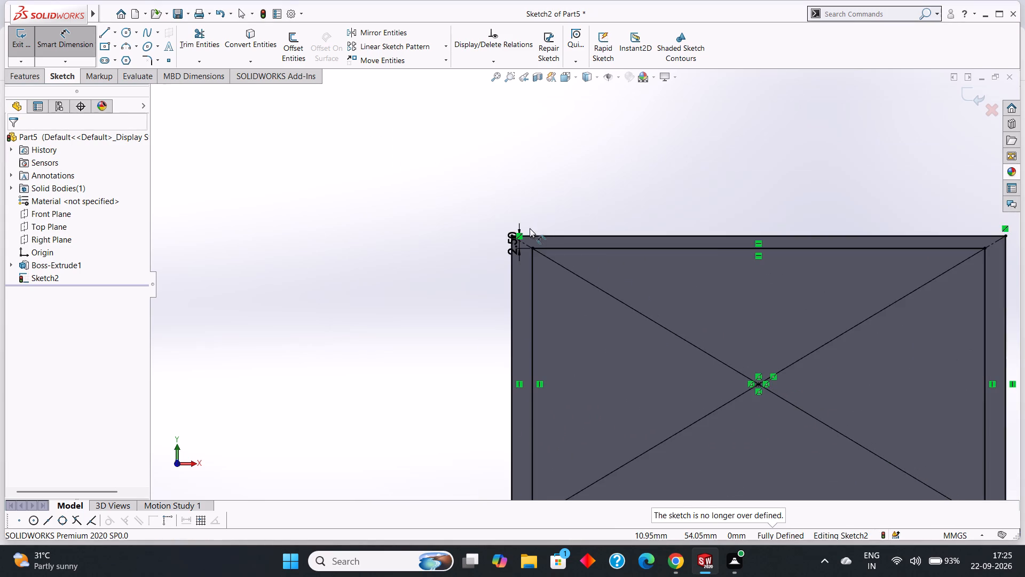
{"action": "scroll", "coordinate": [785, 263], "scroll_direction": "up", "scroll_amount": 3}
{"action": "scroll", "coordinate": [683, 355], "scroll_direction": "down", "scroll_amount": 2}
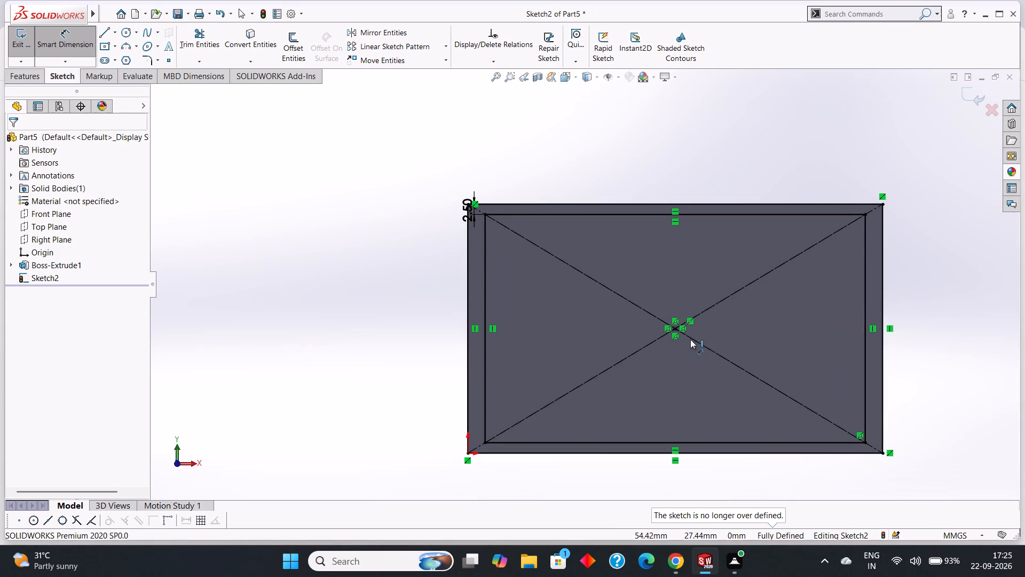
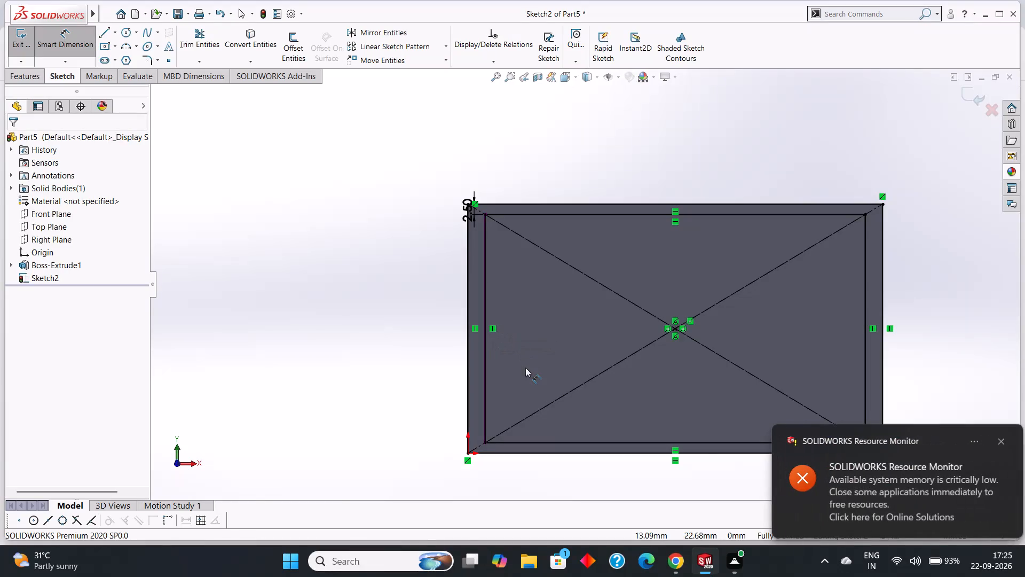
Delete all the sketch relations at the shared center point of the outer and inner rectangles.
{"action": "left_click", "coordinate": [999, 439]}
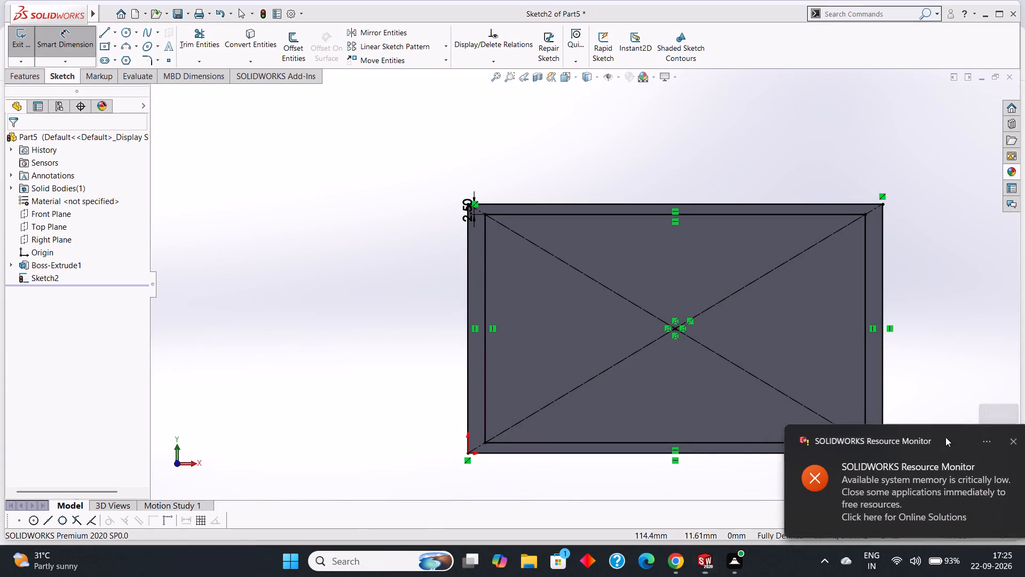
{"action": "right_click", "coordinate": [494, 326]}
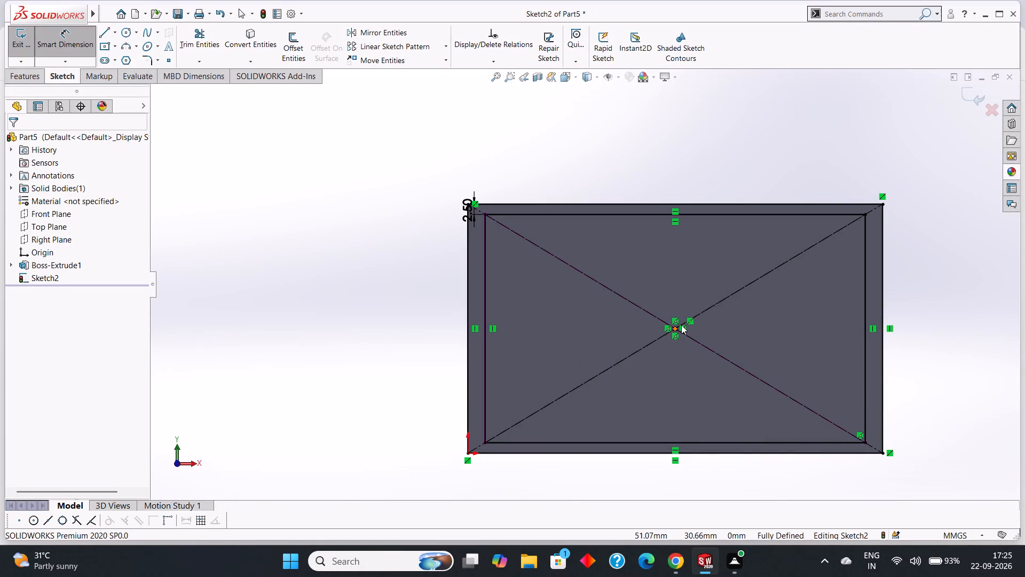
{"action": "scroll", "coordinate": [681, 325], "scroll_direction": "down", "scroll_amount": 3}
{"action": "right_click", "coordinate": [652, 318]}
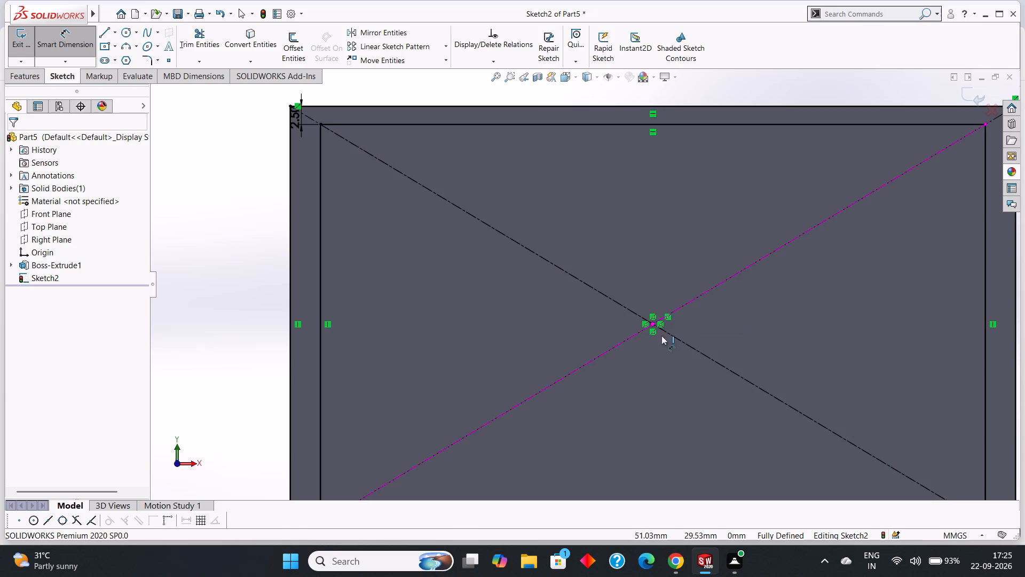
{"action": "right_click", "coordinate": [667, 315]}
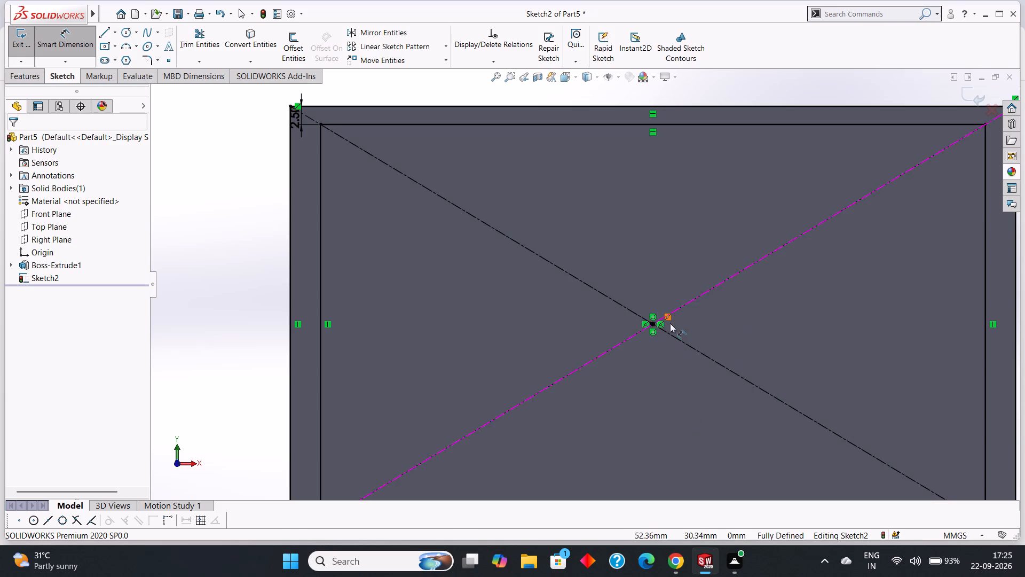
{"action": "right_click", "coordinate": [660, 328]}
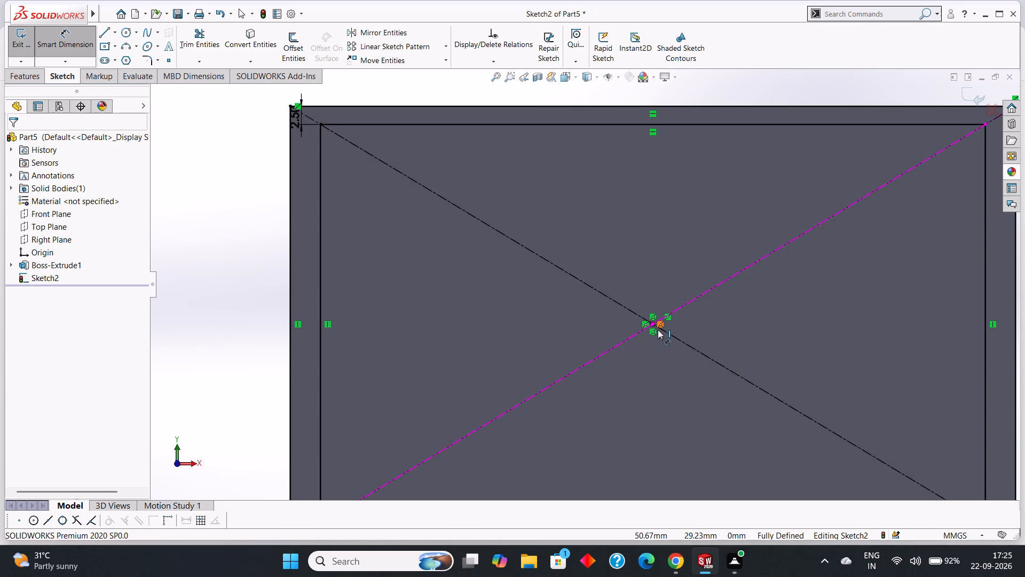
{"action": "right_click", "coordinate": [652, 330]}
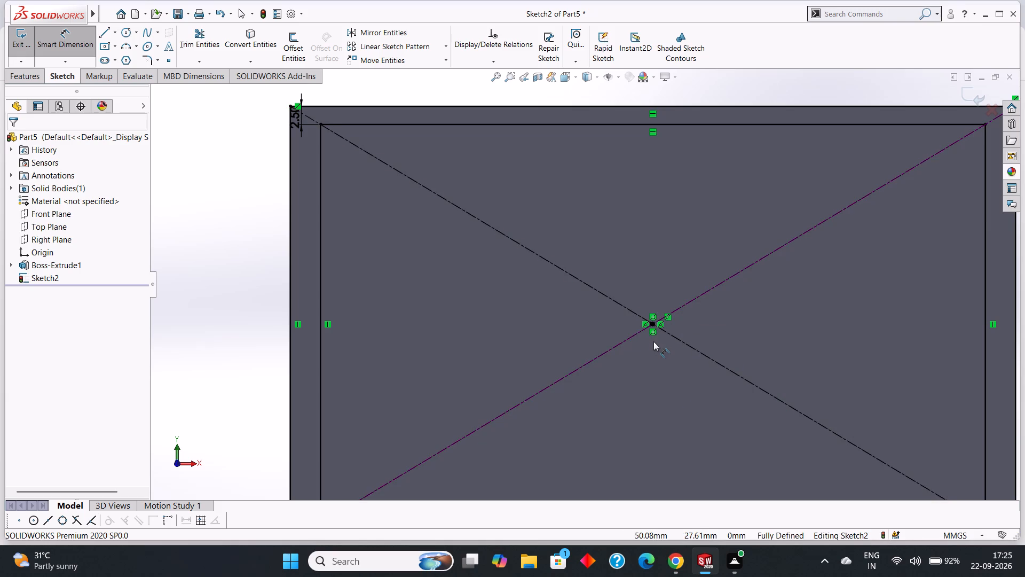
{"action": "key", "text": "Escape"}
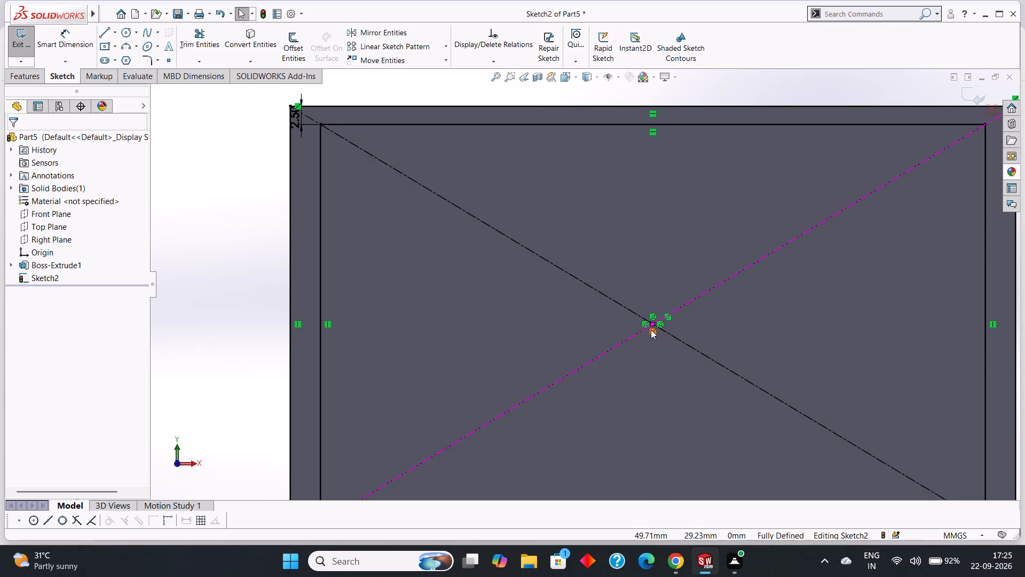
{"action": "right_click", "coordinate": [651, 332]}
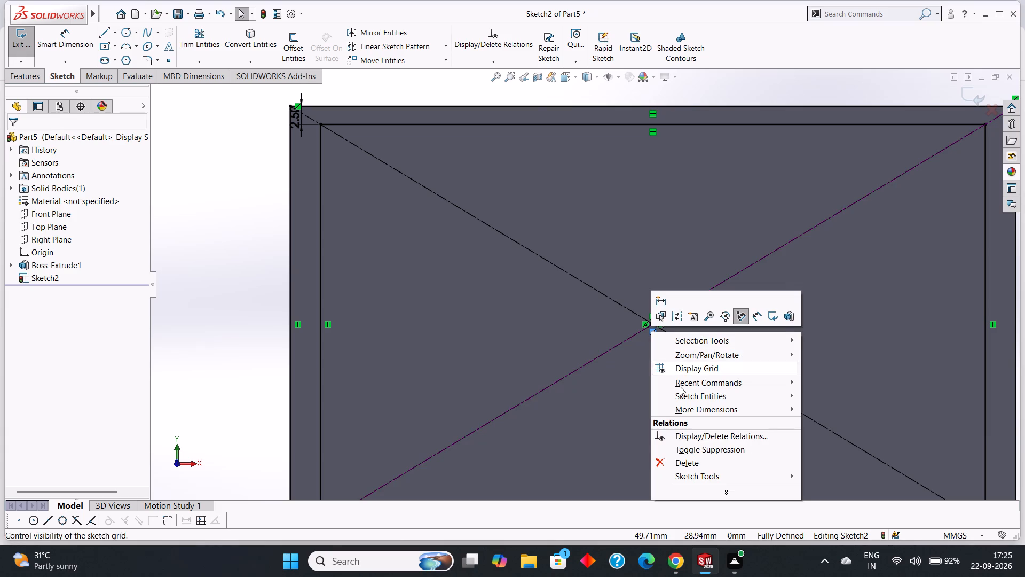
{"action": "left_click", "coordinate": [695, 461]}
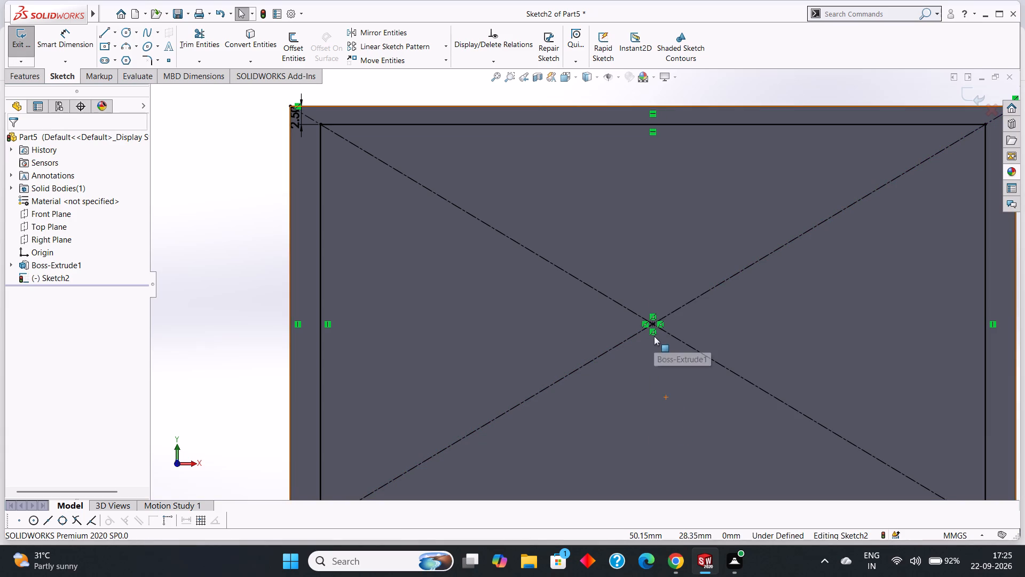
{"action": "right_click", "coordinate": [654, 334]}
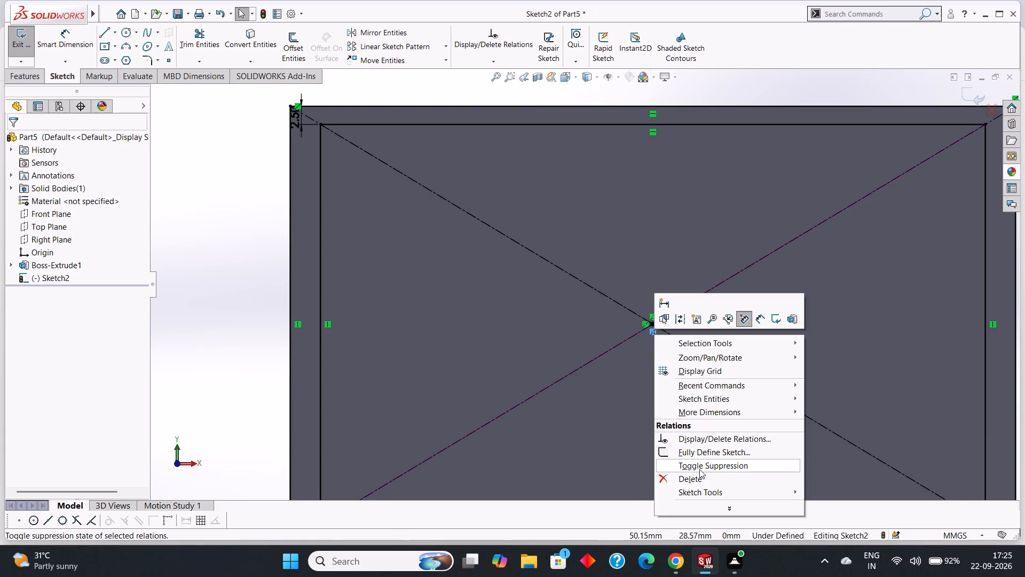
{"action": "left_click", "coordinate": [701, 476]}
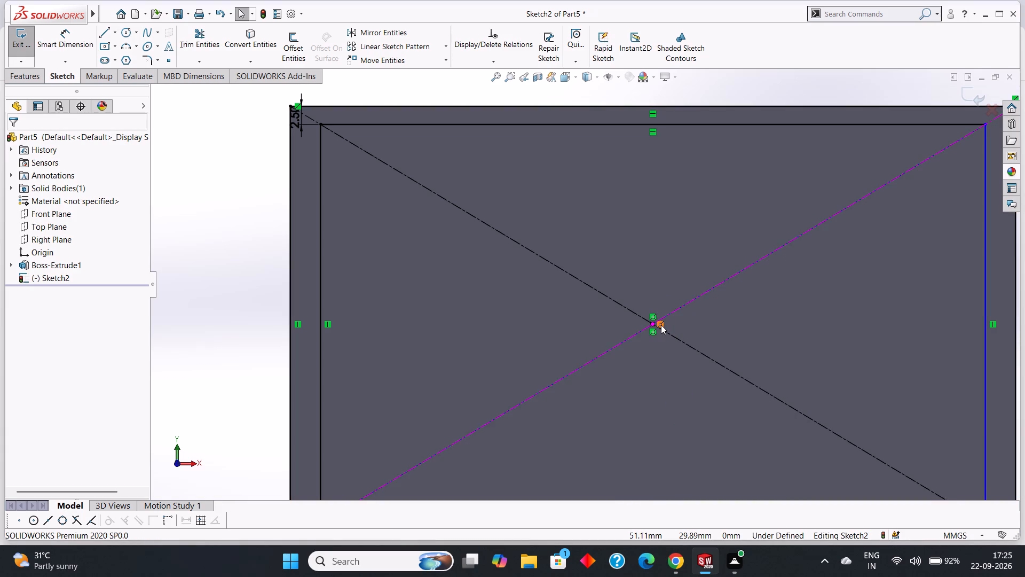
{"action": "right_click", "coordinate": [661, 325]}
{"action": "left_click", "coordinate": [707, 467]}
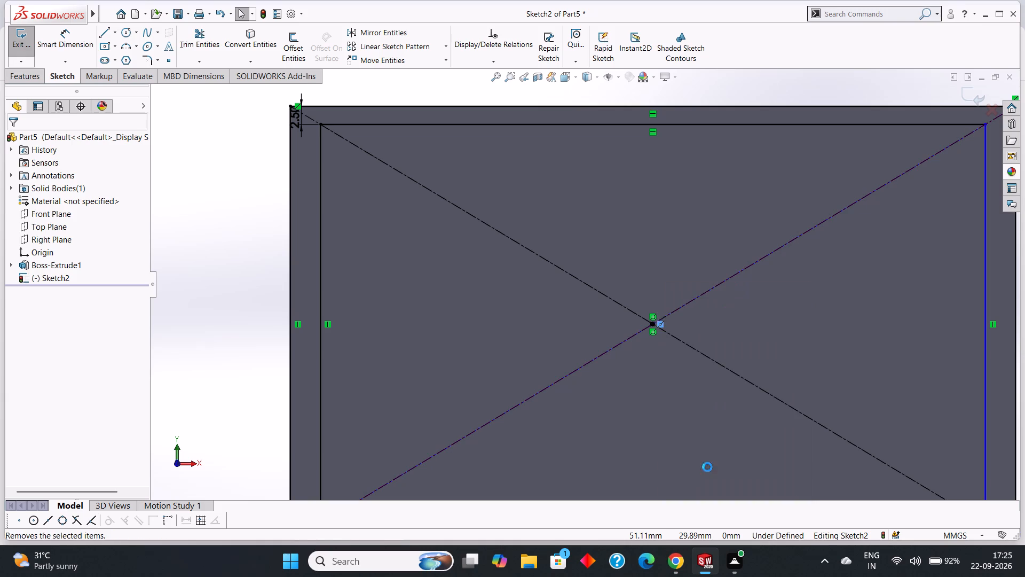
{"action": "right_click", "coordinate": [654, 333]}
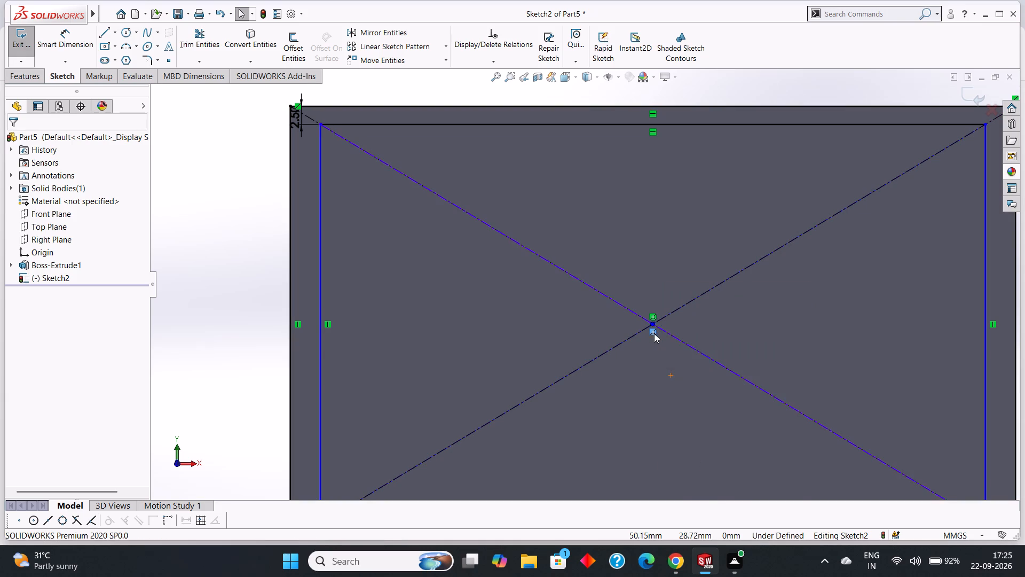
{"action": "left_click", "coordinate": [699, 475]}
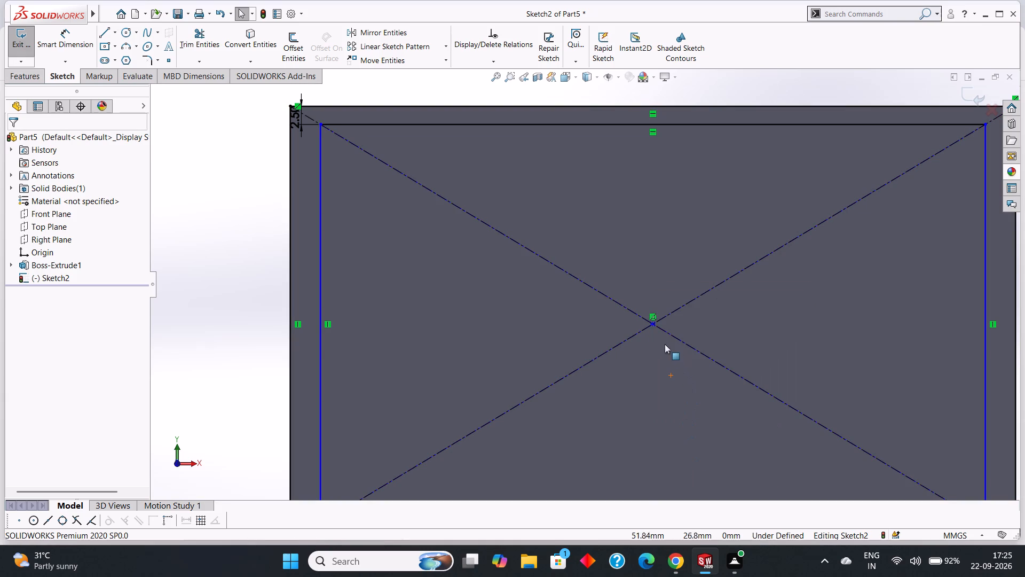
{"action": "scroll", "coordinate": [648, 313], "scroll_direction": "down", "scroll_amount": 2}
{"action": "right_click", "coordinate": [650, 315]}
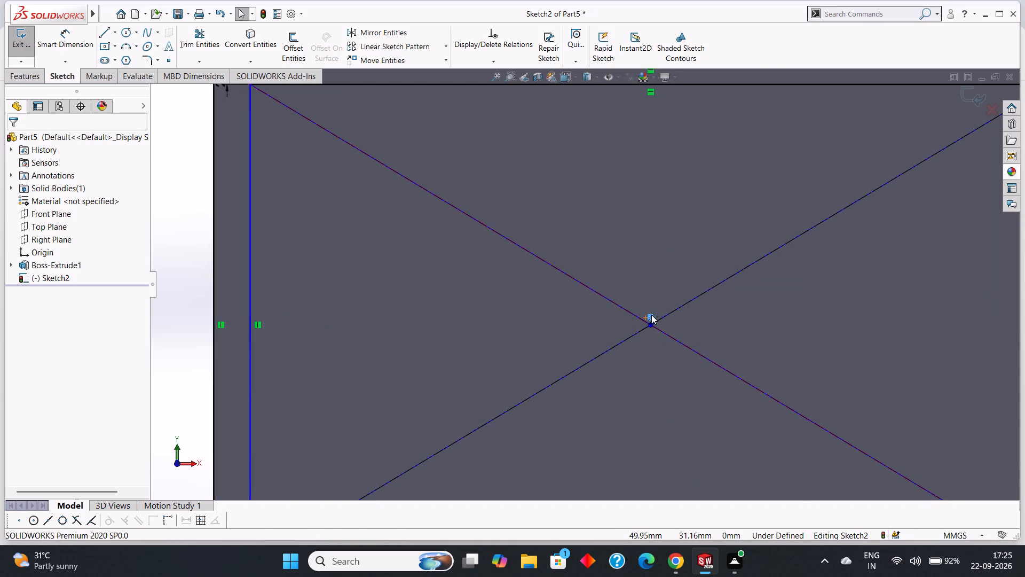
{"action": "left_click", "coordinate": [699, 455]}
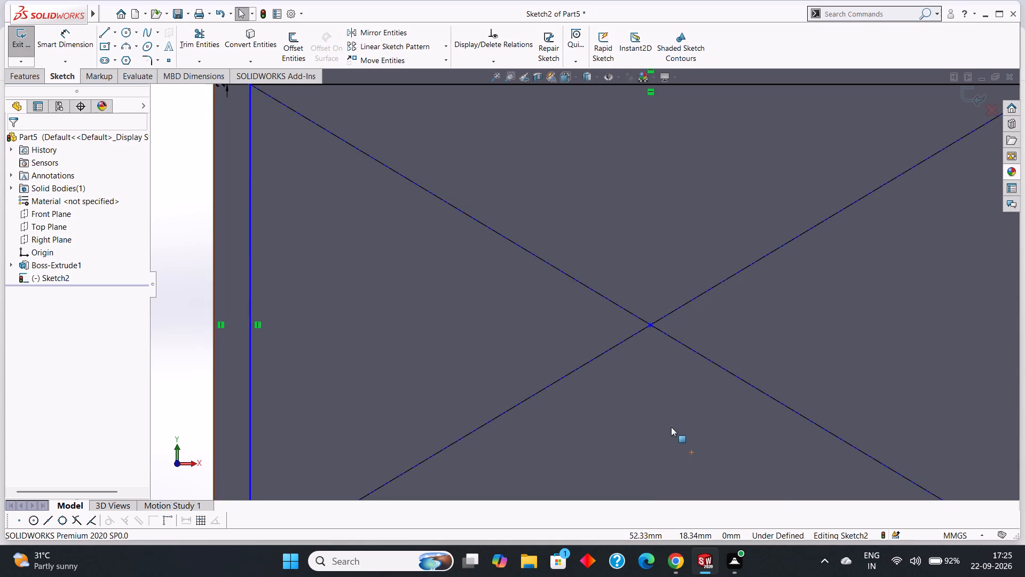
Dimension the gap between the left vertical lines of the outer and inner rectangles.
{"action": "scroll", "coordinate": [671, 427], "scroll_direction": "up", "scroll_amount": 9}
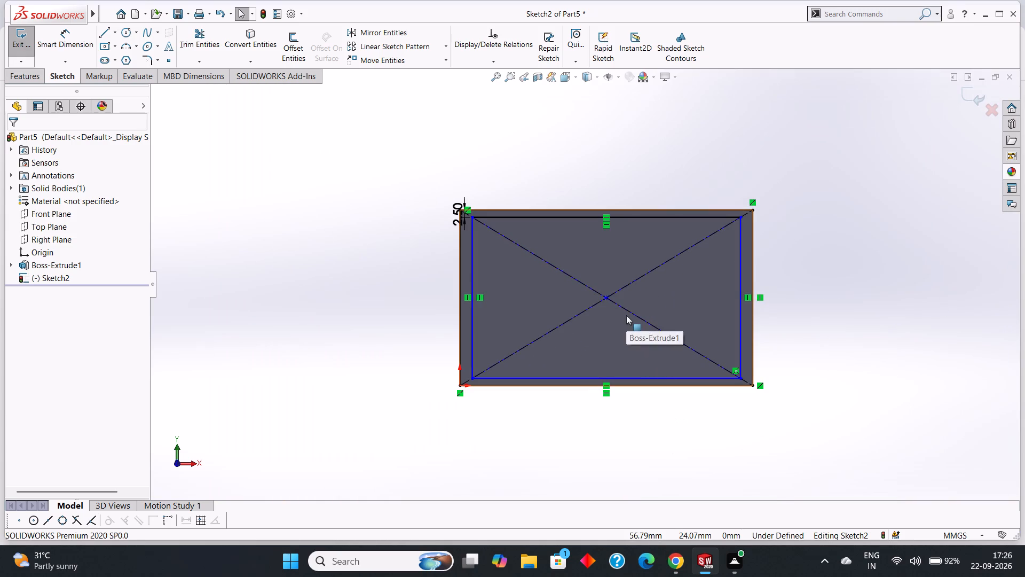
{"action": "left_click", "coordinate": [82, 34]}
{"action": "scroll", "coordinate": [499, 263], "scroll_direction": "down", "scroll_amount": 2}
{"action": "left_click", "coordinate": [450, 266]}
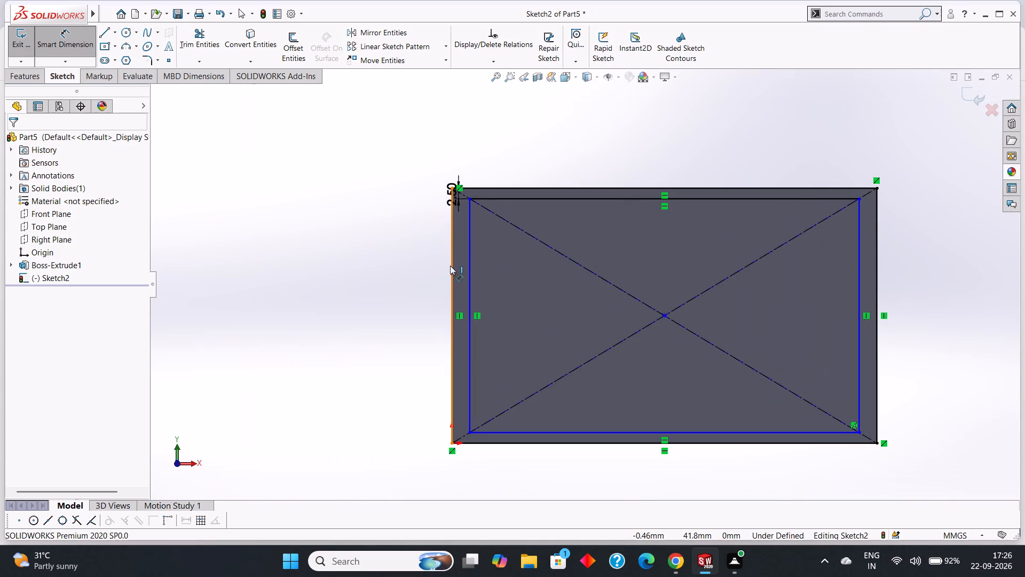
{"action": "left_click", "coordinate": [471, 264]}
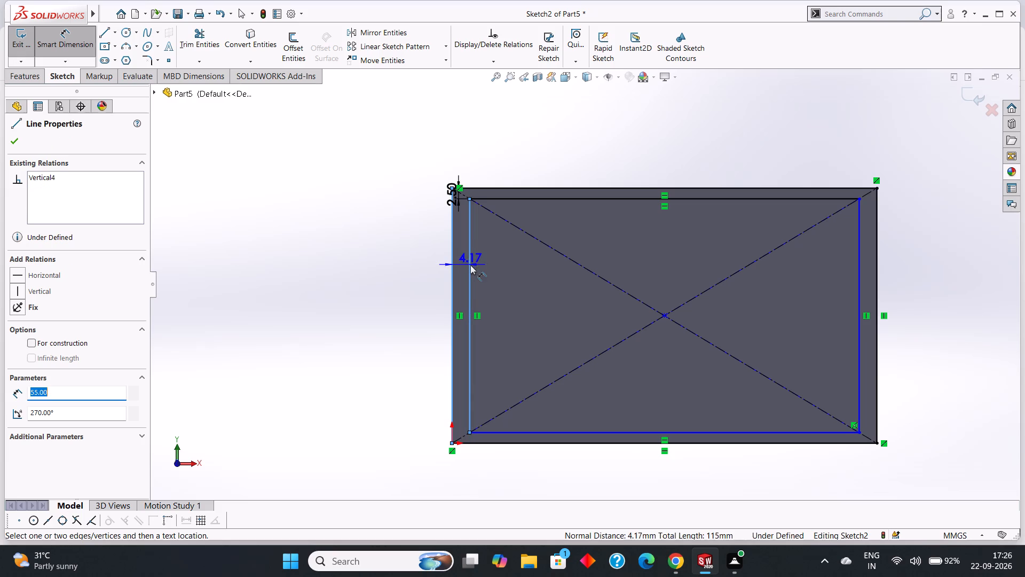
{"action": "left_click", "coordinate": [460, 273]}
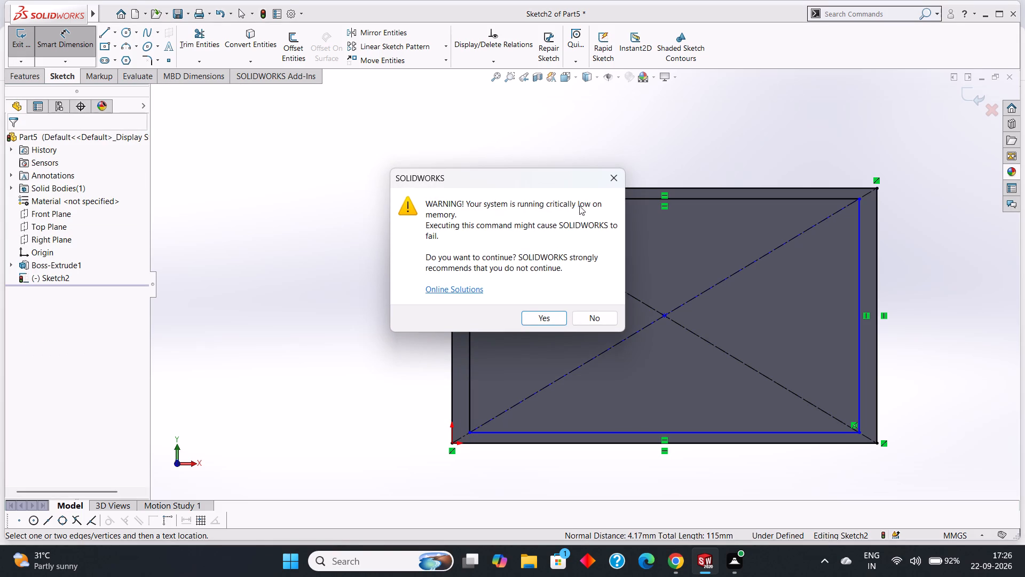
{"action": "left_click", "coordinate": [618, 180]}
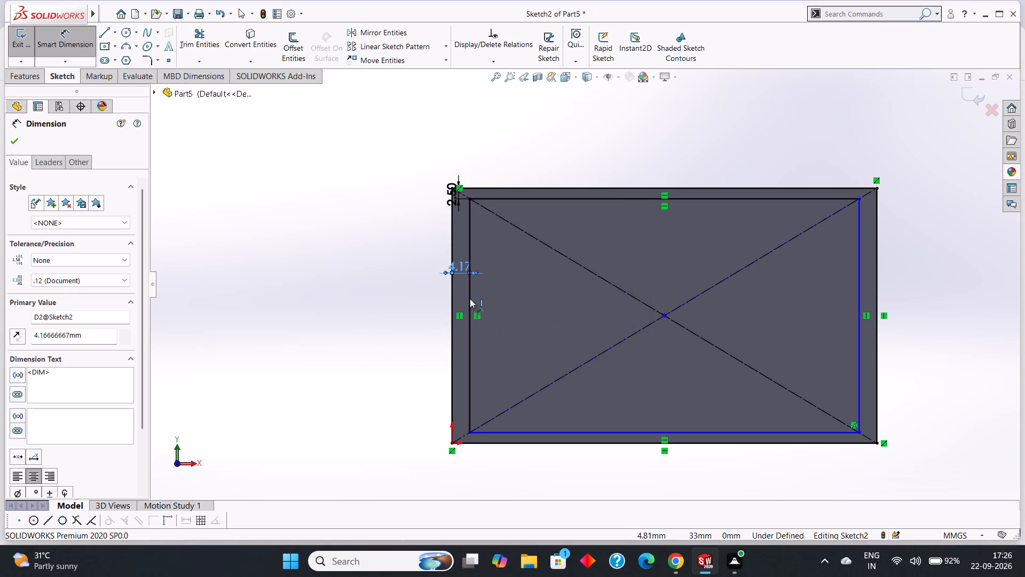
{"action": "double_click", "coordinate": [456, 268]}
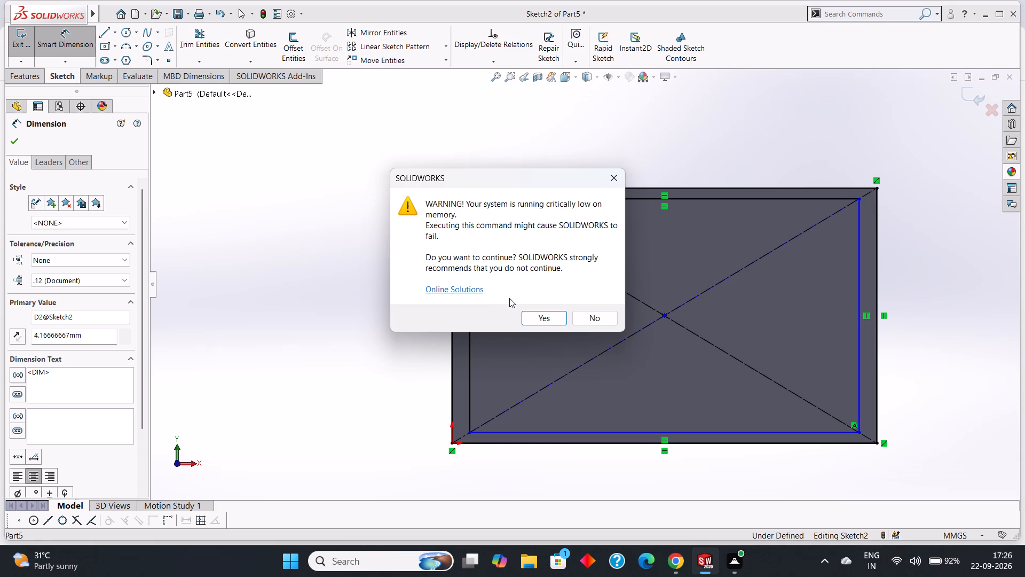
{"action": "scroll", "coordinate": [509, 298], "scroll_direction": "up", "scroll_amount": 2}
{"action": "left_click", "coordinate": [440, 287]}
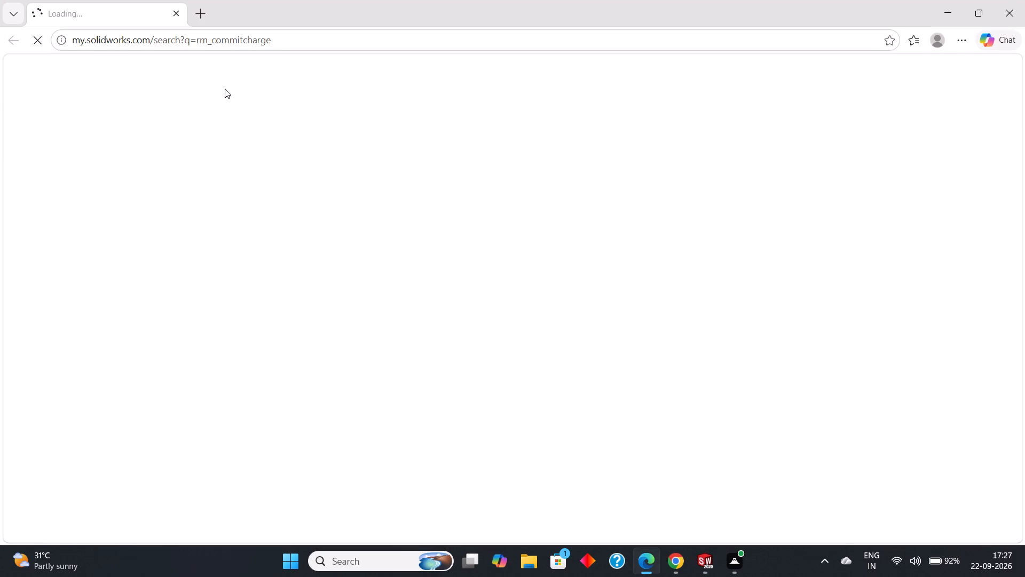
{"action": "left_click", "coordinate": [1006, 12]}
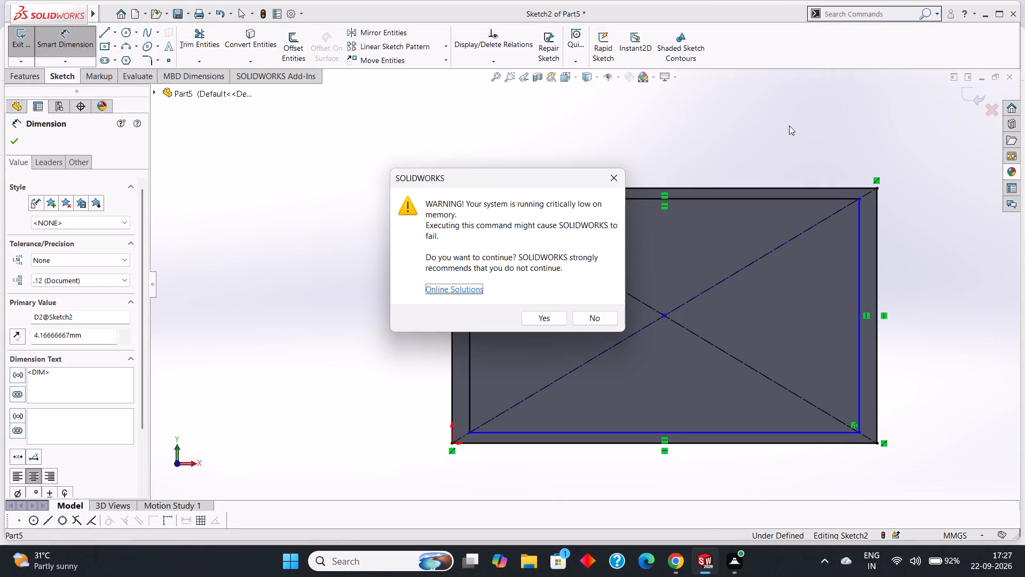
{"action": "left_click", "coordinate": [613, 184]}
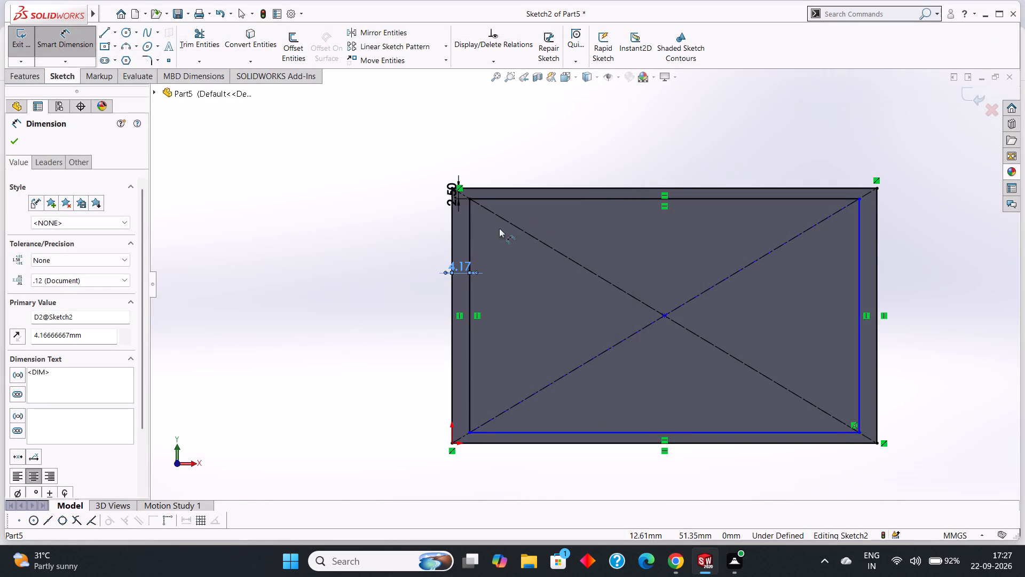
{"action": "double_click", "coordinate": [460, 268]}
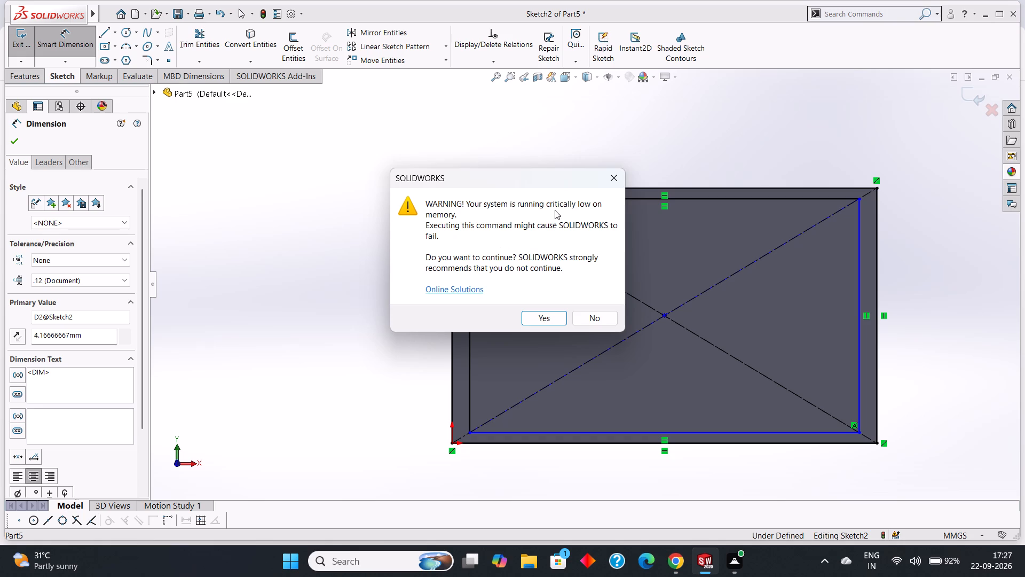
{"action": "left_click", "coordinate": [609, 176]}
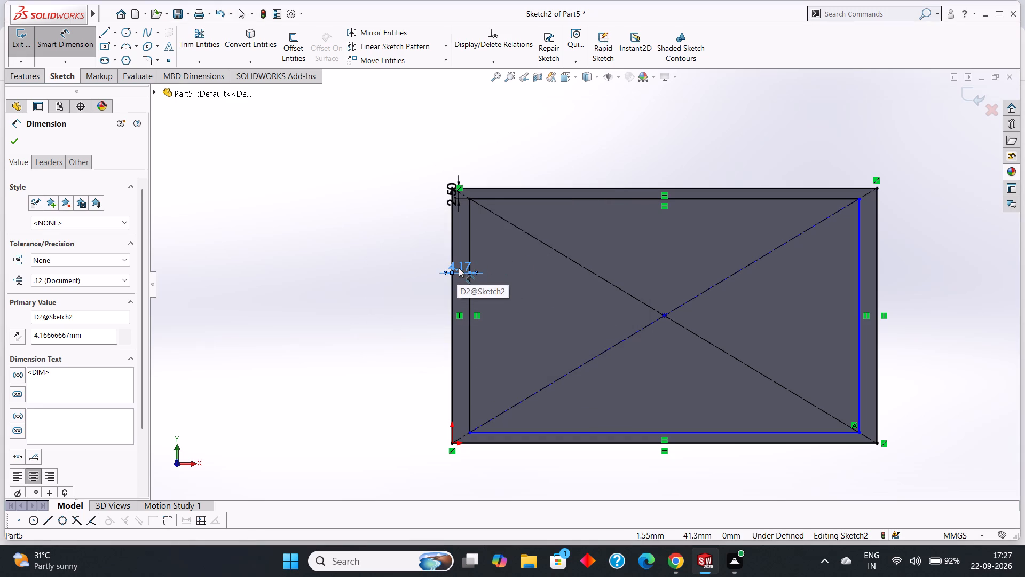
Set the gap between the rectangles' left vertical lines to 2.5 mm.
{"action": "double_click", "coordinate": [459, 268]}
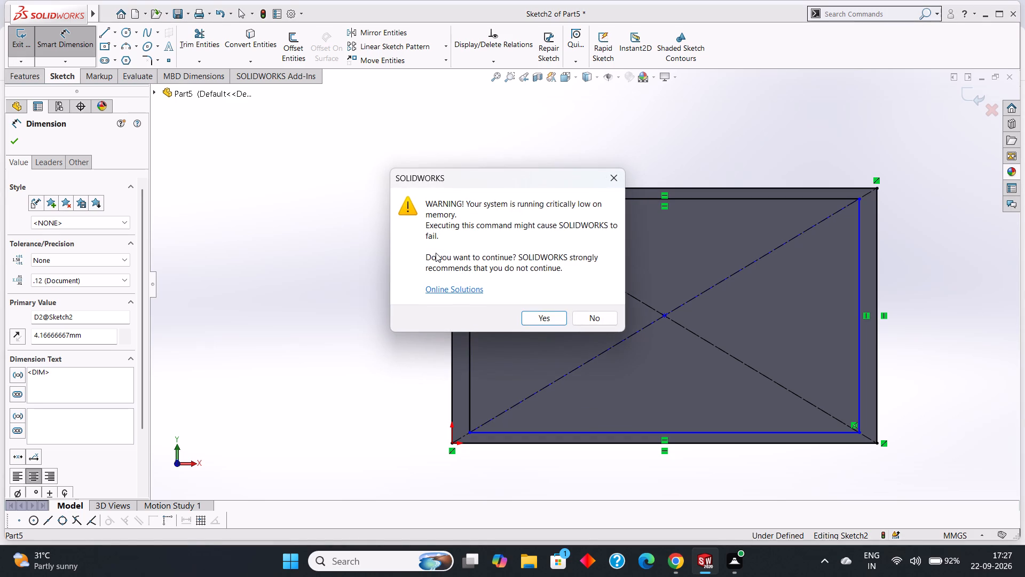
{"action": "left_click", "coordinate": [542, 317]}
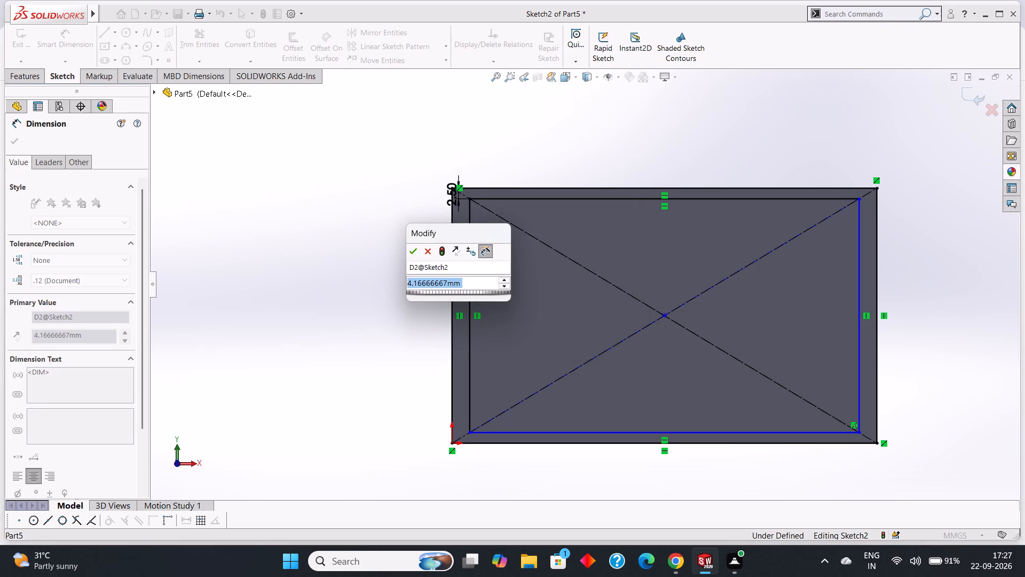
{"action": "type", "text": "2.5"}
{"action": "key", "text": "Return"}
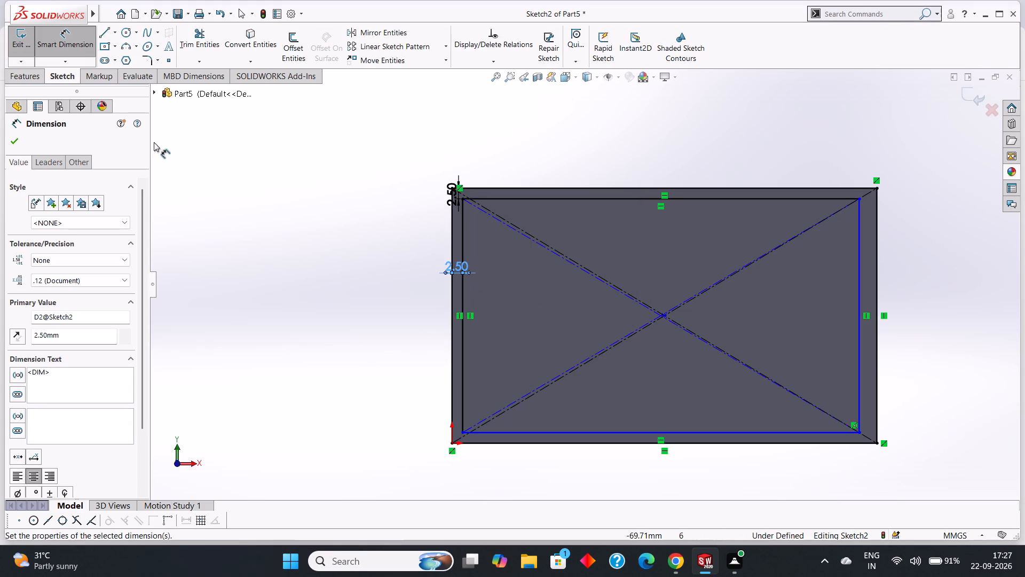
{"action": "left_click", "coordinate": [9, 143]}
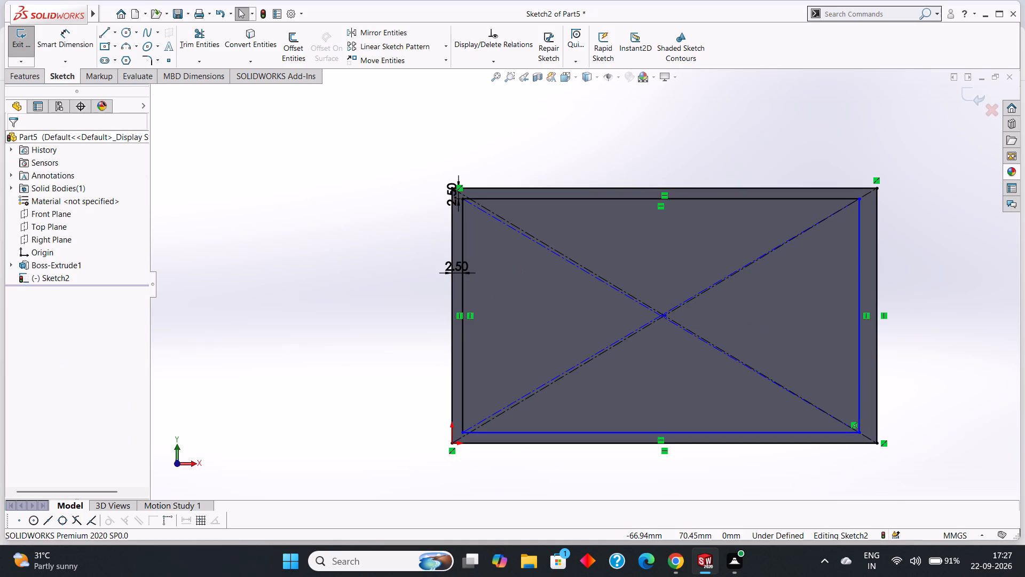
Dimension the gap between the right vertical lines of the inner and outer rectangles as 2.5 mm.
{"action": "left_click", "coordinate": [77, 39]}
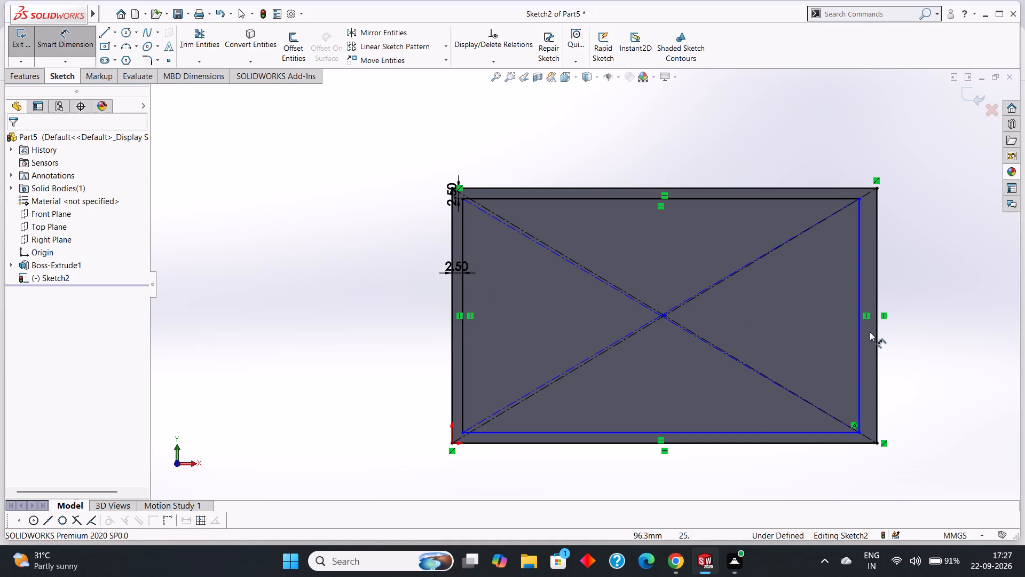
{"action": "left_click", "coordinate": [858, 331]}
{"action": "left_click", "coordinate": [876, 331]}
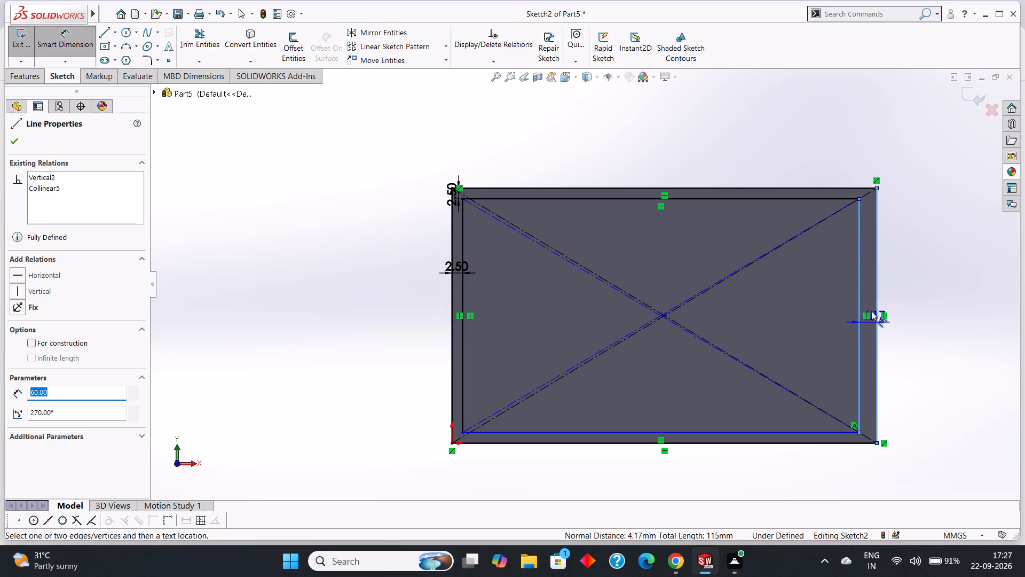
{"action": "left_click", "coordinate": [863, 169]}
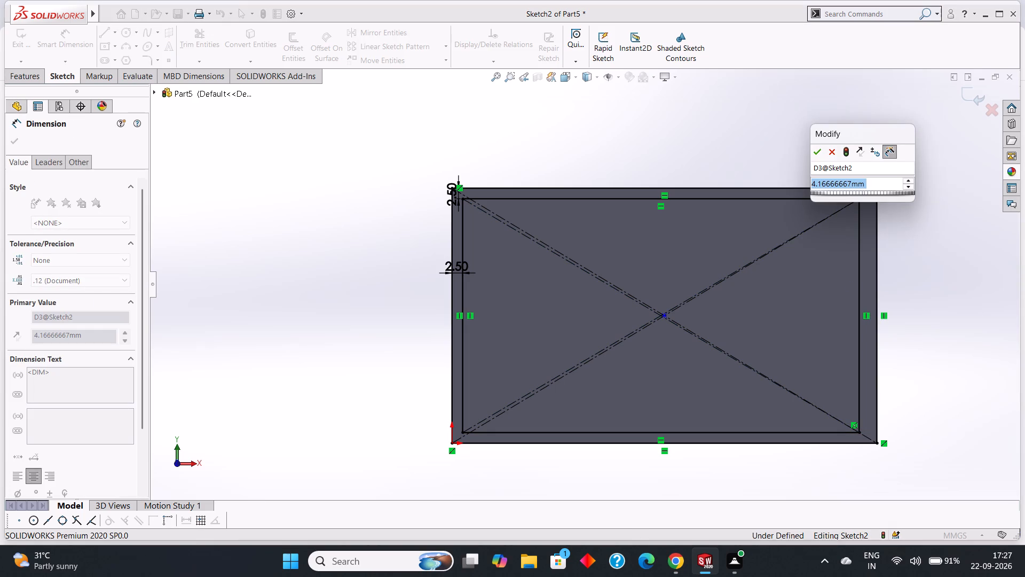
{"action": "type", "text": "2.5"}
{"action": "key", "text": "Return"}
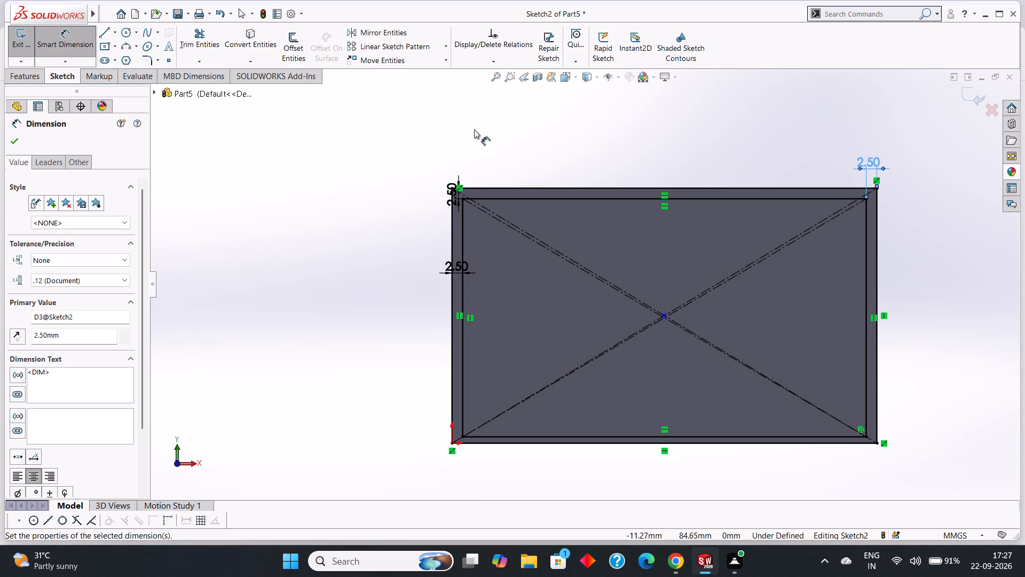
{"action": "left_click", "coordinate": [17, 139]}
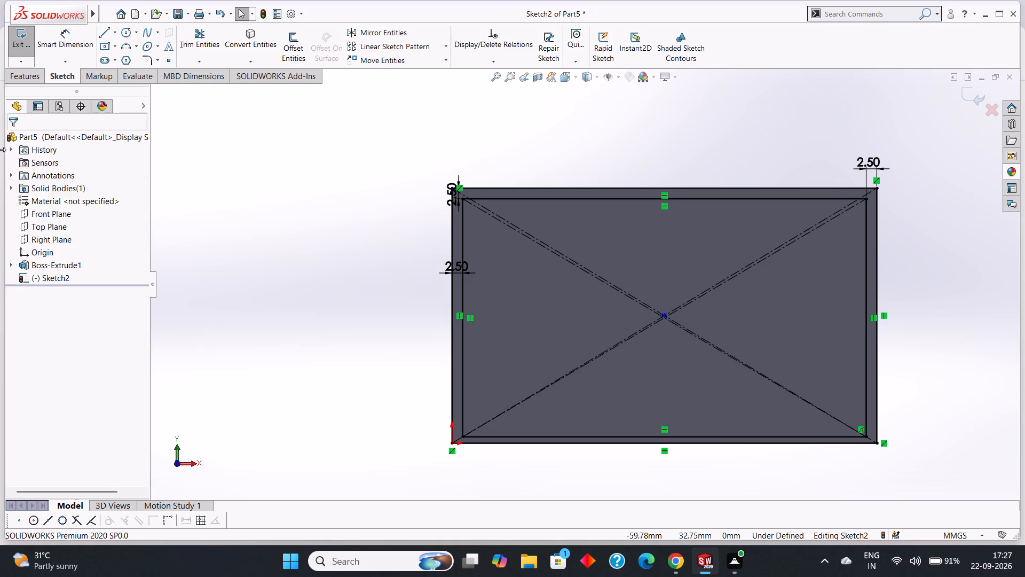
Extrude the rectangular border sketch 7.5 mm outward from the plate's front face as a merged Blind boss.
{"action": "left_click", "coordinate": [36, 75]}
{"action": "left_click", "coordinate": [21, 53]}
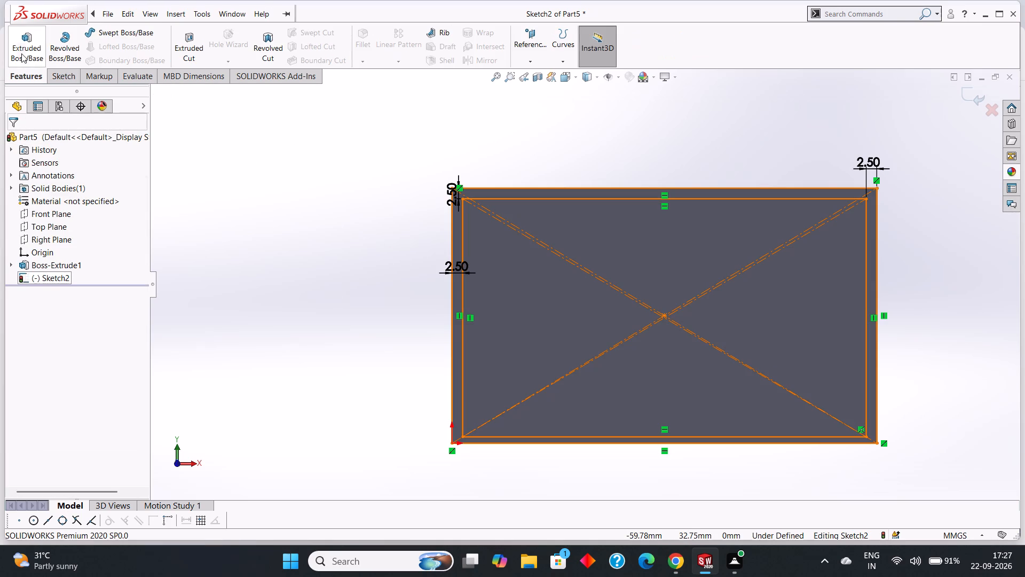
{"action": "middle_click_drag", "start_coordinate": [828, 486], "coordinate": [829, 467]}
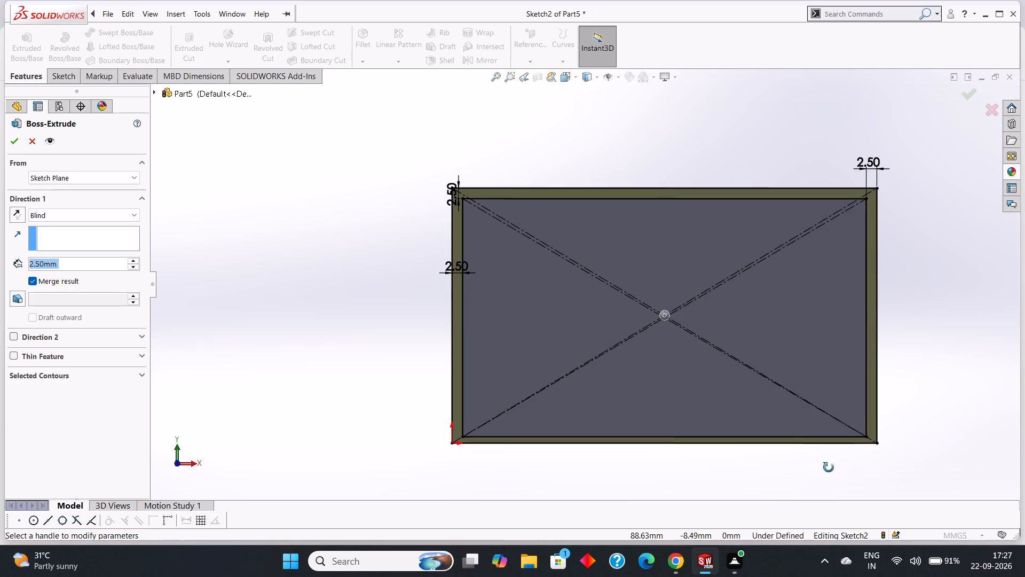
{"action": "middle_click_drag", "start_coordinate": [829, 467], "coordinate": [825, 274]}
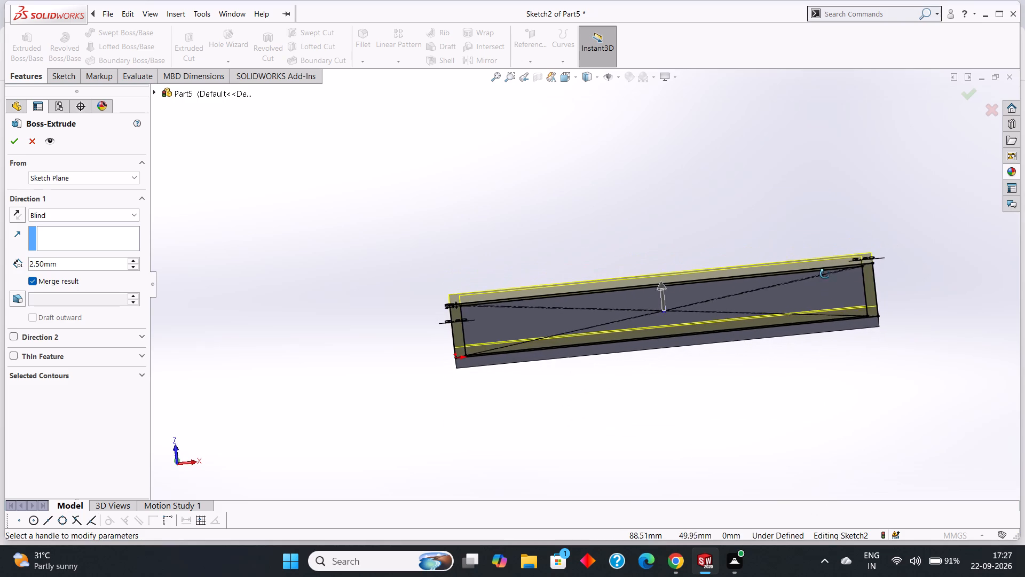
{"action": "middle_click_drag", "start_coordinate": [825, 274], "coordinate": [842, 337]}
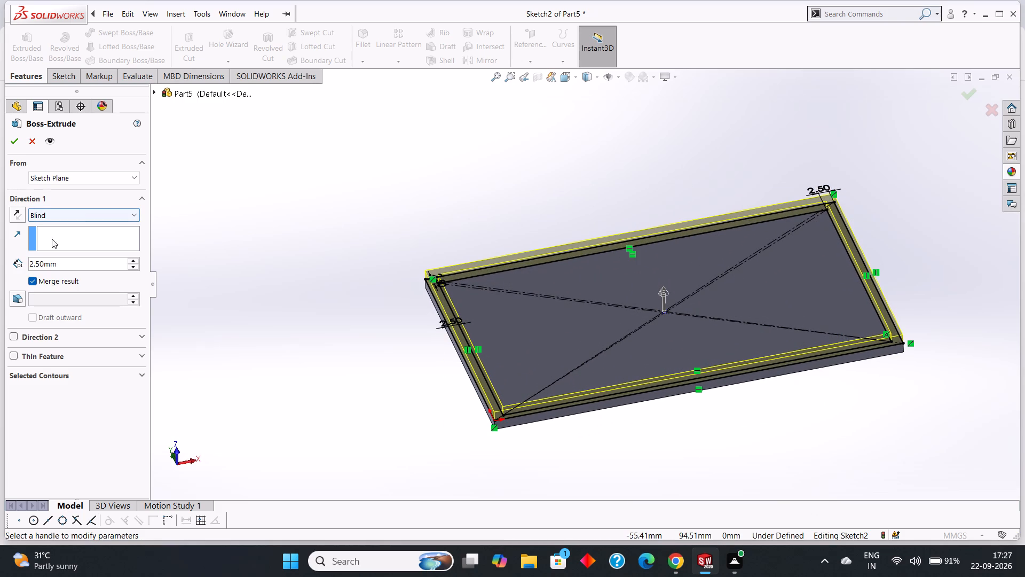
{"action": "left_click", "coordinate": [66, 264]}
{"action": "left_click_drag", "start_coordinate": [70, 262], "coordinate": [23, 260]}
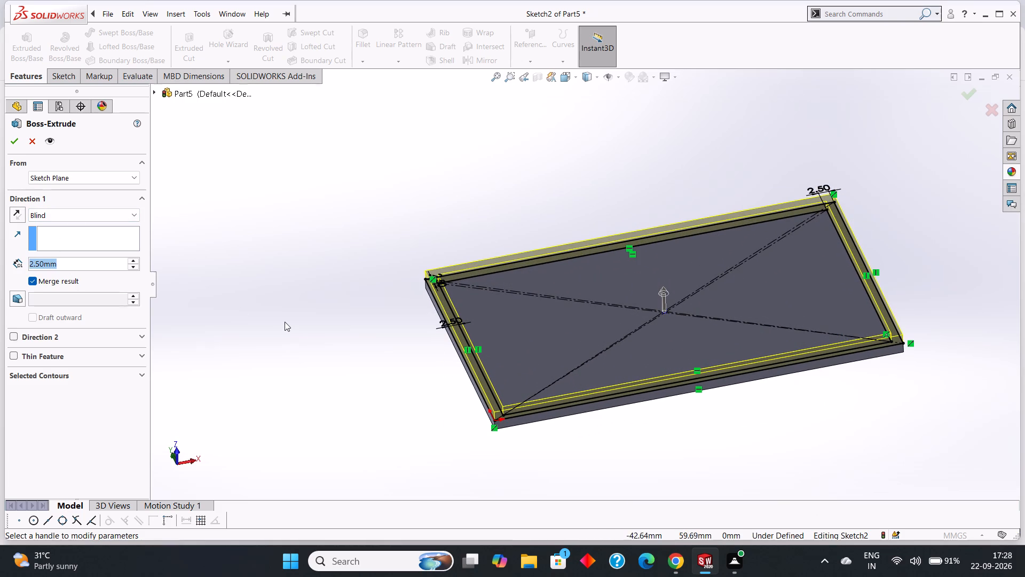
{"action": "type", "text": "7.5"}
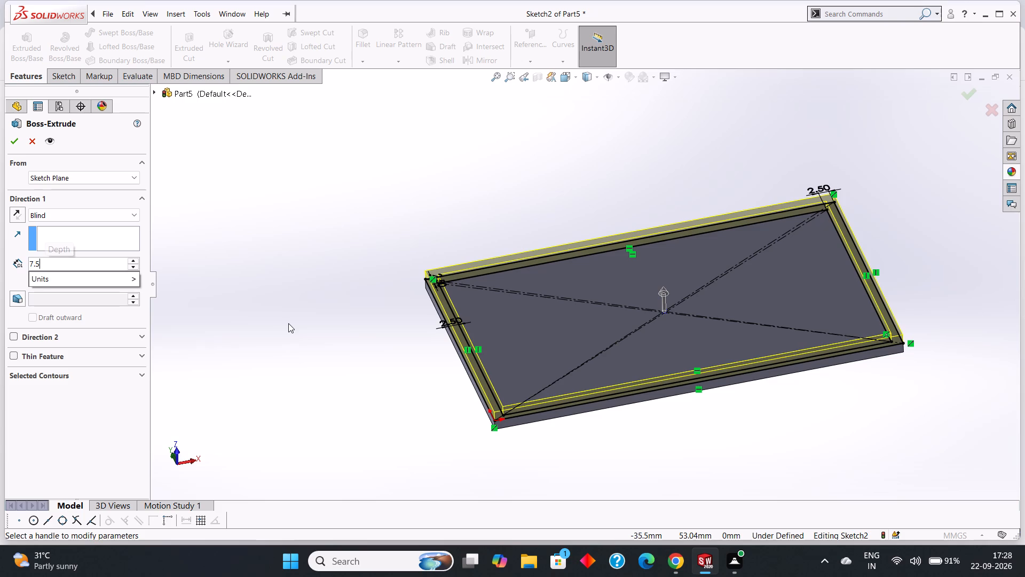
{"action": "key", "text": "Return"}
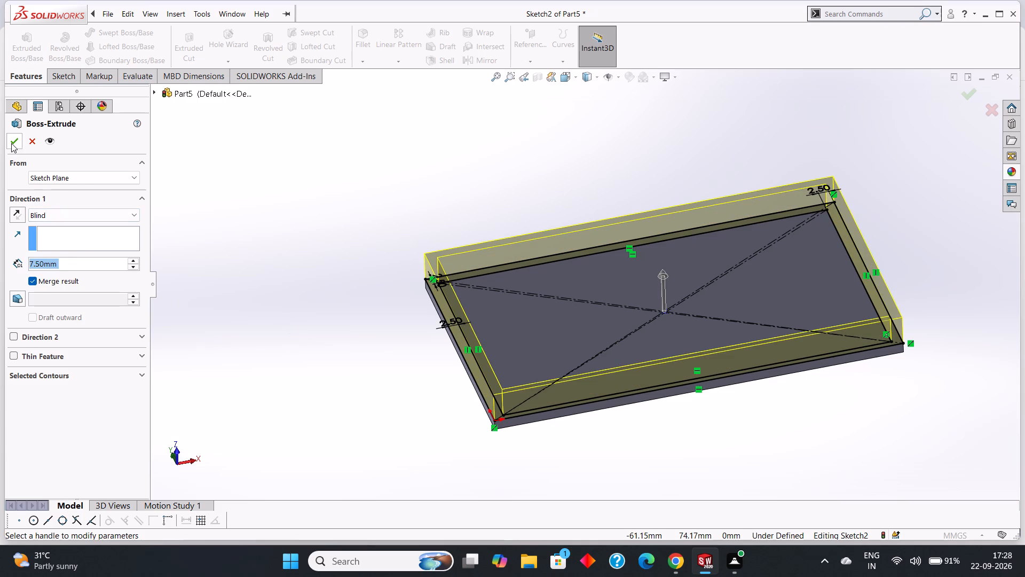
{"action": "left_click", "coordinate": [11, 143]}
{"action": "left_click", "coordinate": [195, 240]}
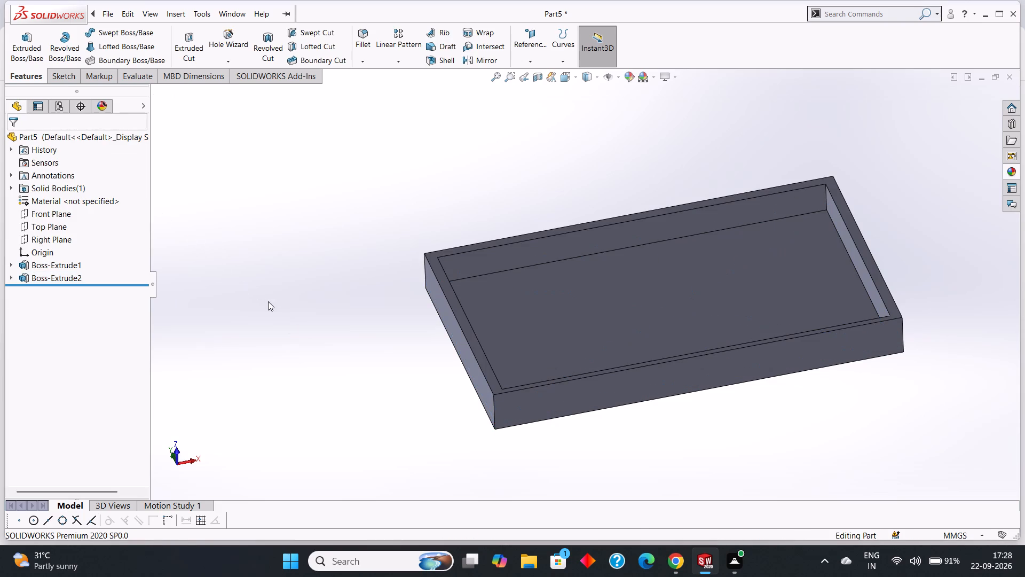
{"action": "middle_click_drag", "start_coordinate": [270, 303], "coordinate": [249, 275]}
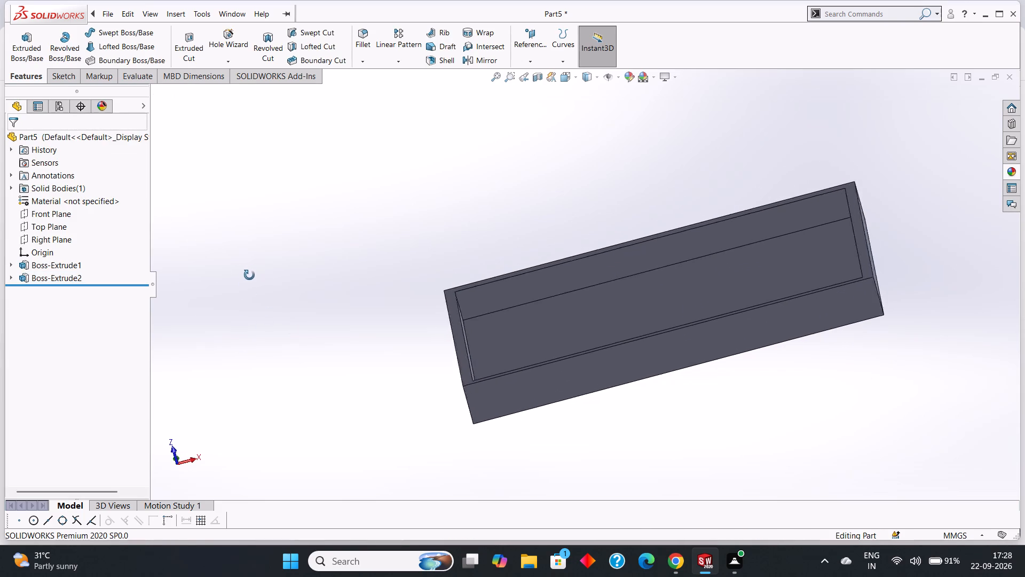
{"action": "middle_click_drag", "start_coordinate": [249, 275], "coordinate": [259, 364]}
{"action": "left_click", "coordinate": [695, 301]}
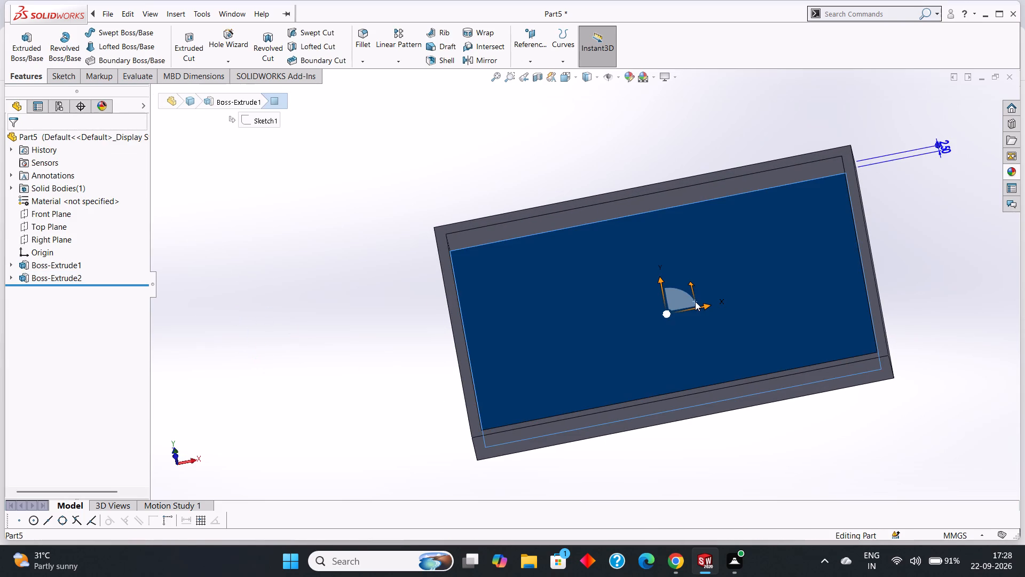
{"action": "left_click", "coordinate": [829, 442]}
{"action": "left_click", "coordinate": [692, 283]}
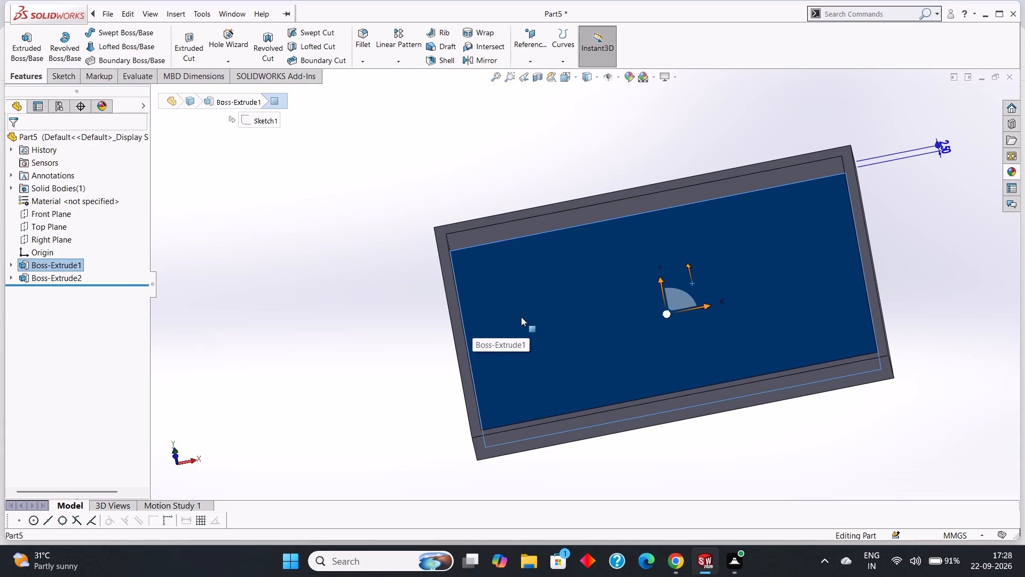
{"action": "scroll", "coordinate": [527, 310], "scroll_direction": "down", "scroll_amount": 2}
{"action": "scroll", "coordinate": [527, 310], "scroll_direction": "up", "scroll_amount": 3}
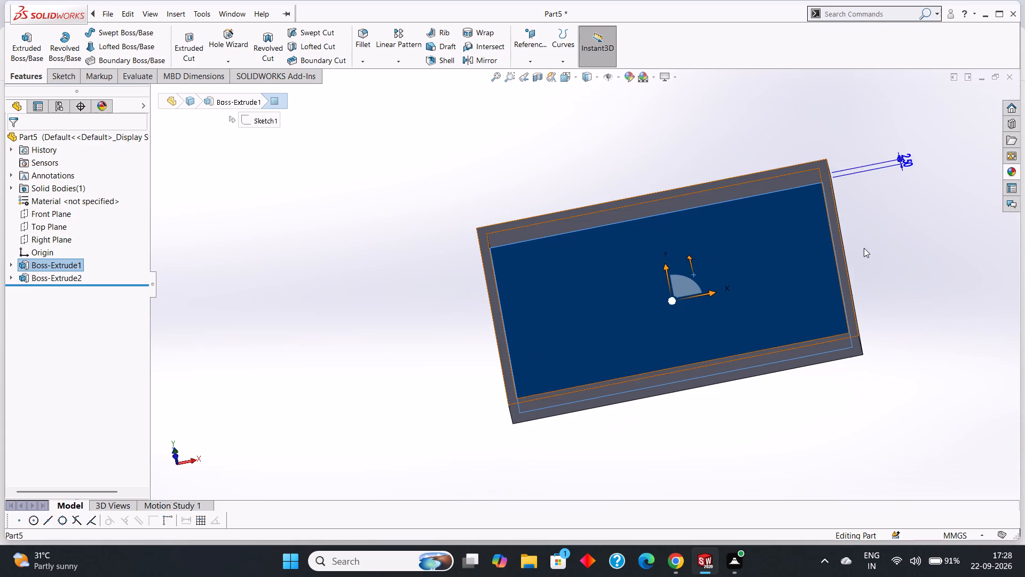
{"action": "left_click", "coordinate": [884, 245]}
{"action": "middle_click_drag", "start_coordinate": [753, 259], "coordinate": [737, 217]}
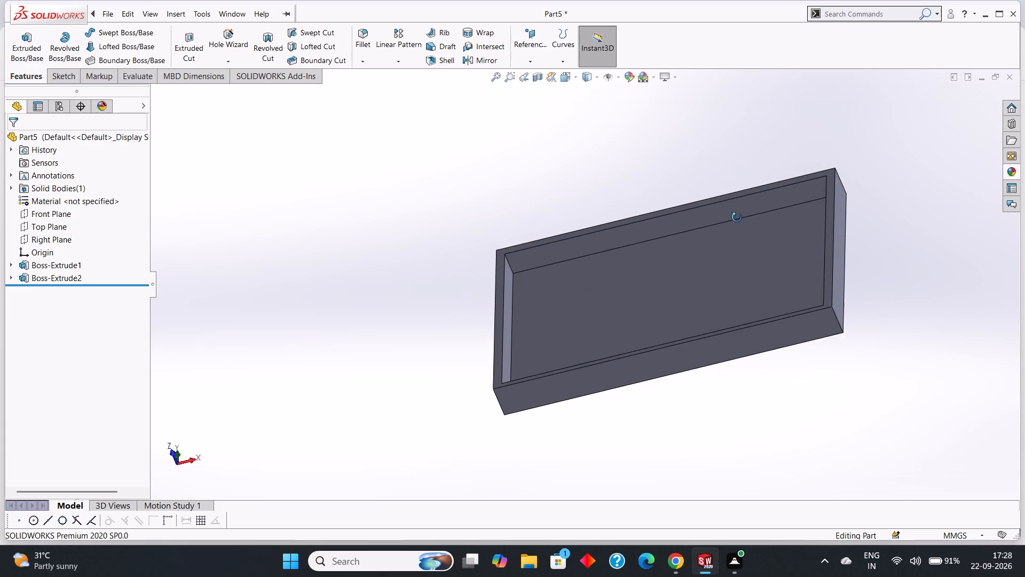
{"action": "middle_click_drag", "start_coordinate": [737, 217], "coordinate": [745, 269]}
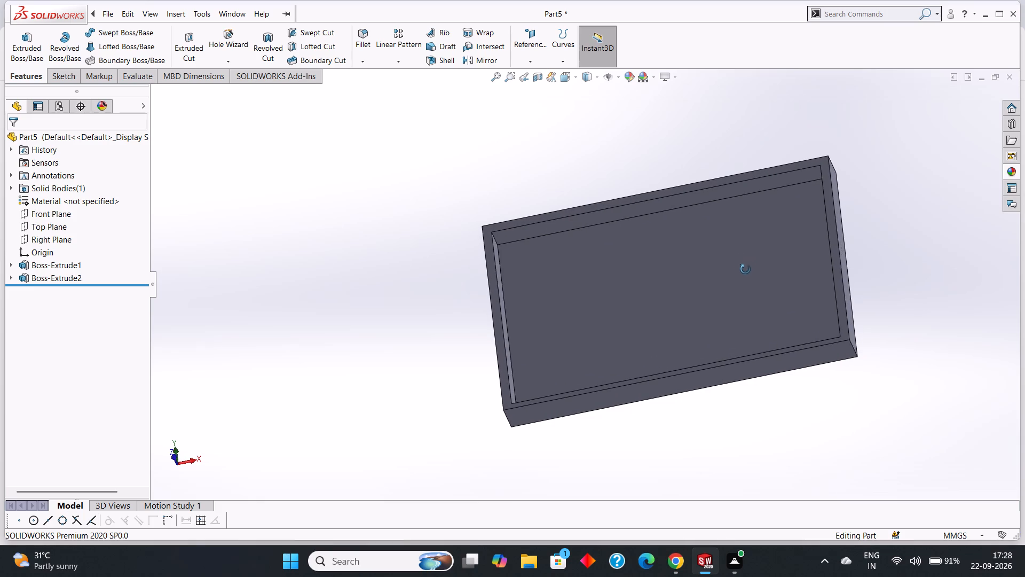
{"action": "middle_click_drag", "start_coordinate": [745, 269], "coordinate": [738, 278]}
In a new sketch on the tray's inner floor, draw a 20 mm line from the upper-left inner corner along the upper edge.
{"action": "left_click", "coordinate": [697, 255]}
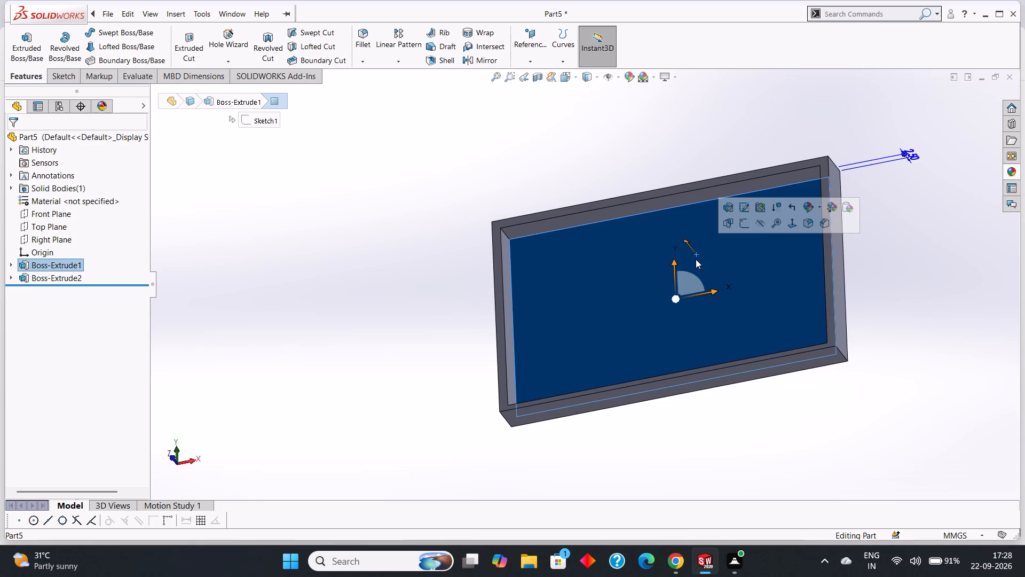
{"action": "key", "text": "ctrl+8"}
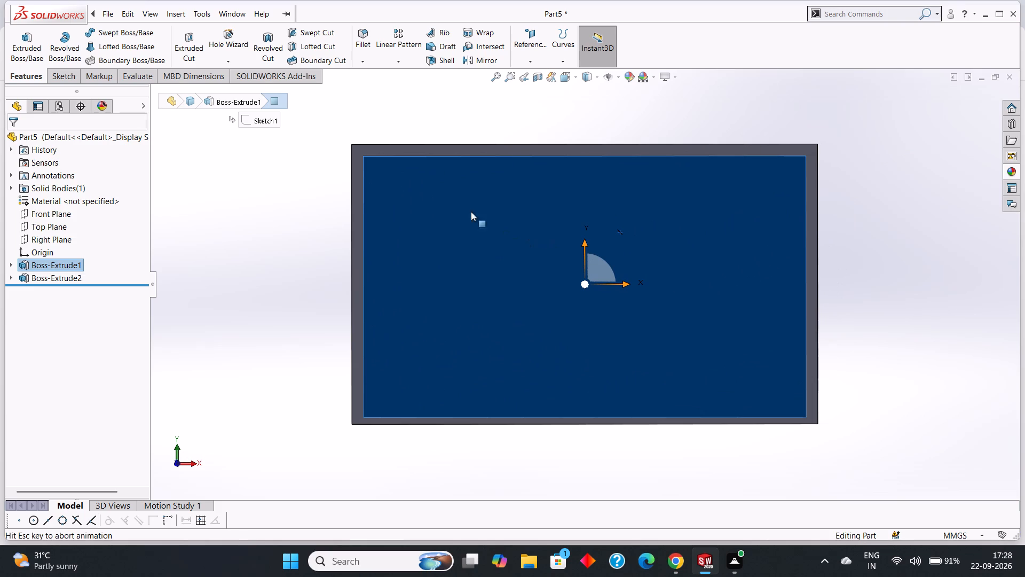
{"action": "left_click", "coordinate": [65, 74]}
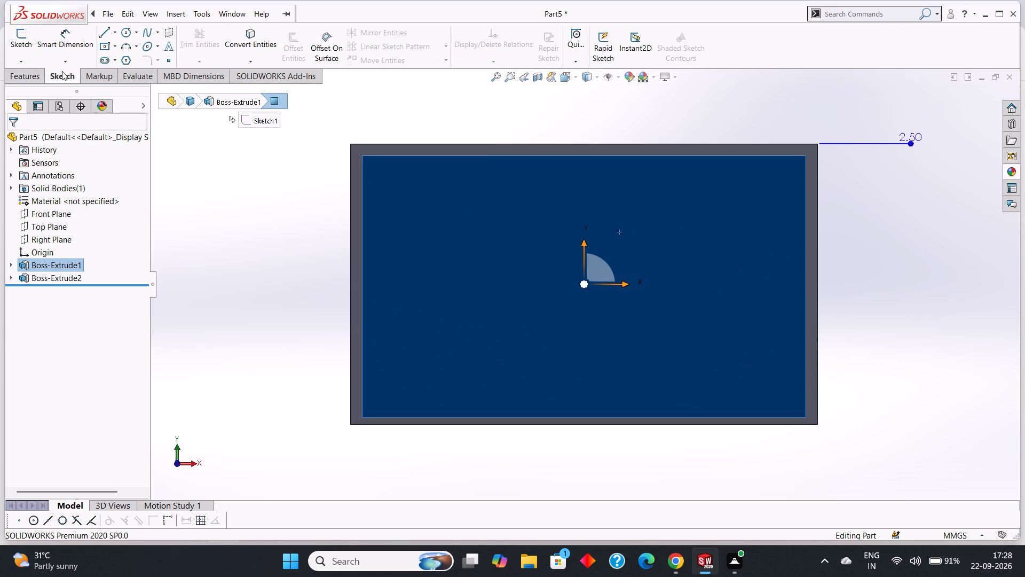
{"action": "left_click", "coordinate": [100, 28]}
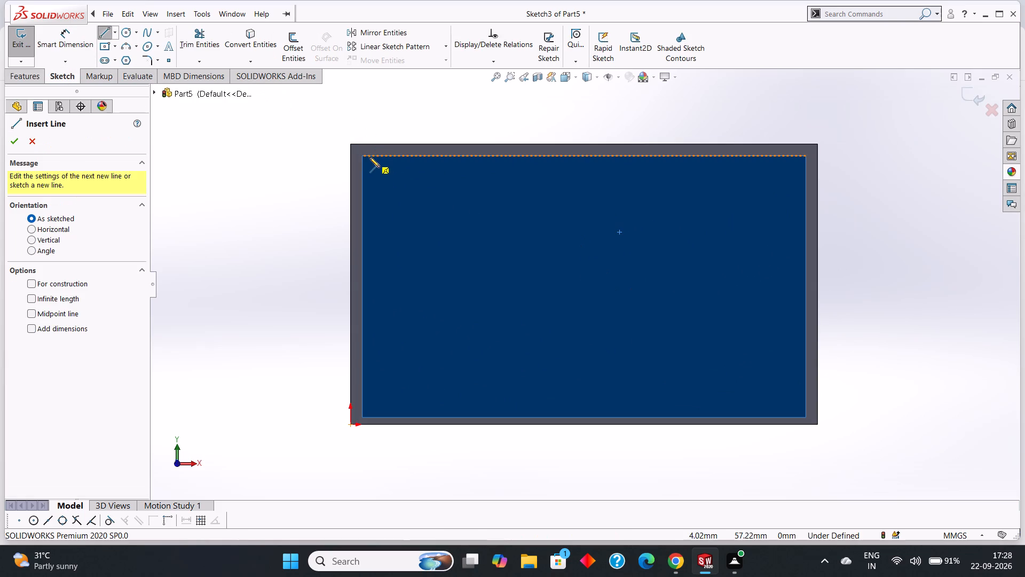
{"action": "left_click", "coordinate": [360, 157]}
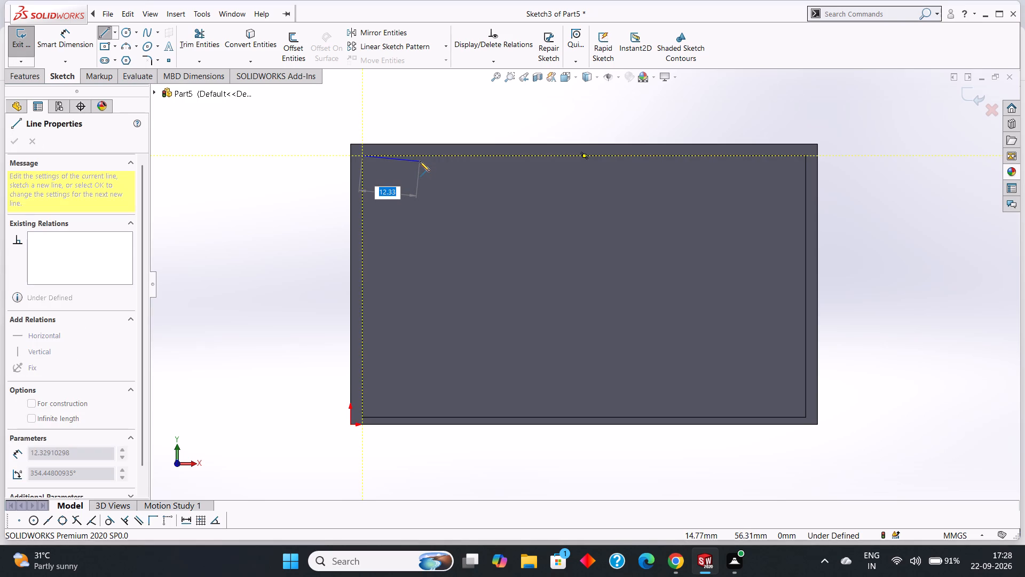
{"action": "scroll", "coordinate": [420, 161], "scroll_direction": "up", "scroll_amount": 1}
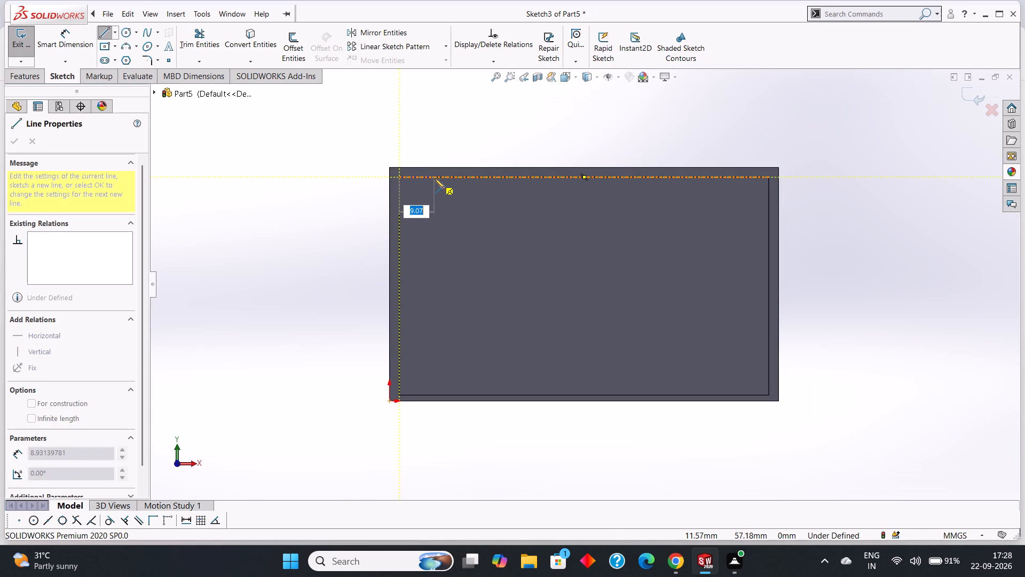
{"action": "type", "text": "20"}
{"action": "key", "text": "Return"}
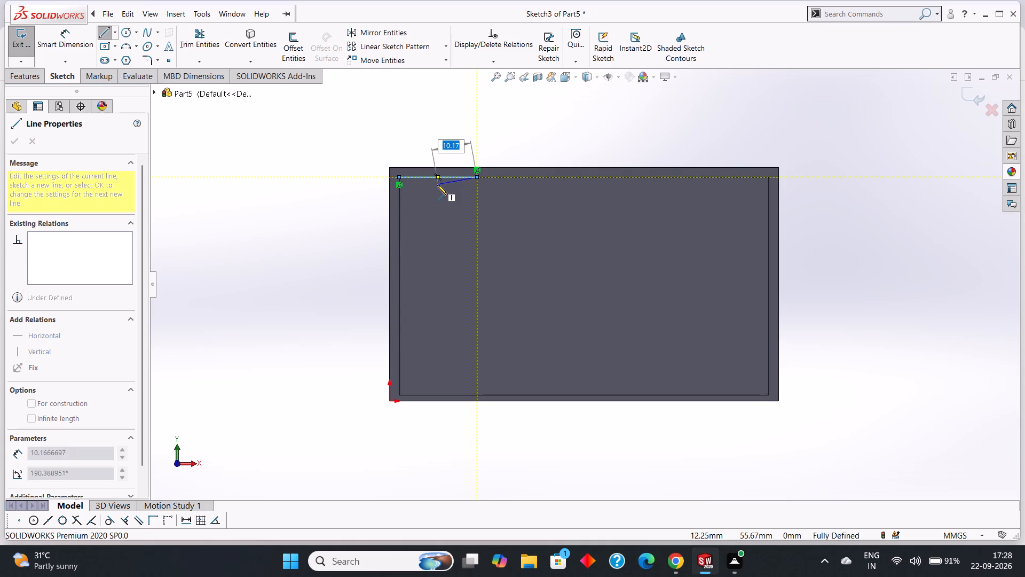
{"action": "key", "text": "Escape"}
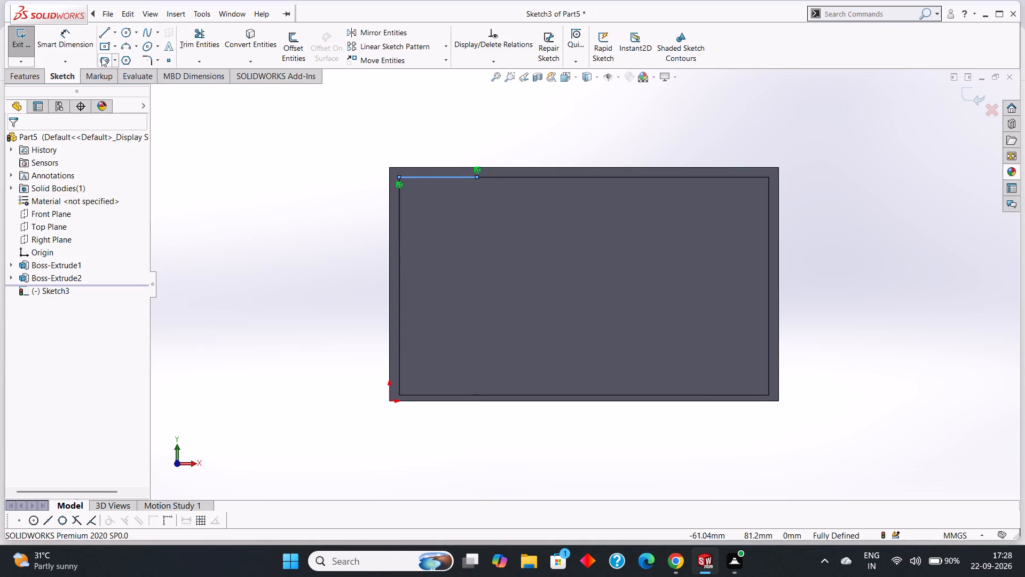
Draw a 20 mm line down the left inner edge from the same corner and close the triangle with a diagonal line.
{"action": "left_click", "coordinate": [104, 35]}
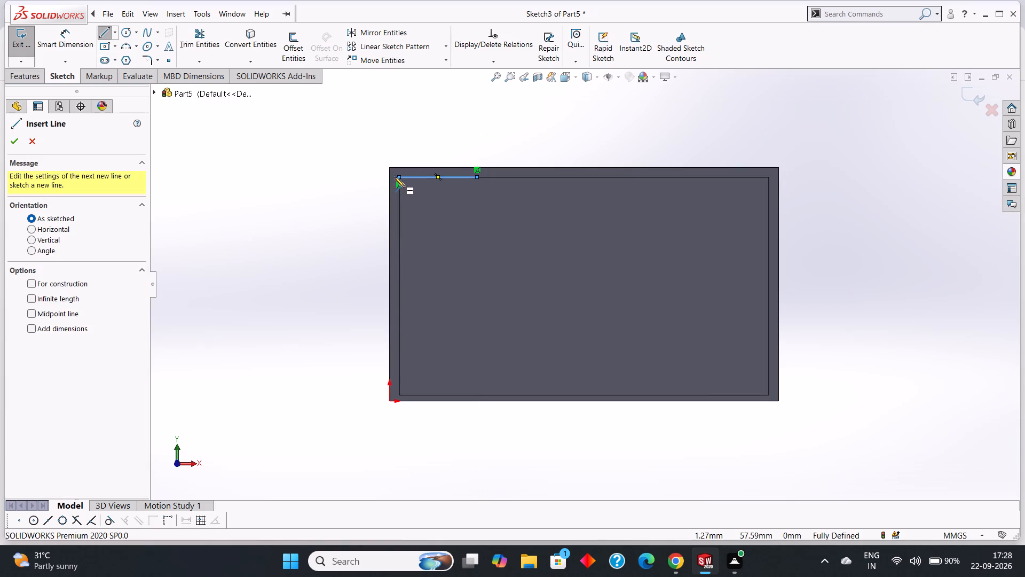
{"action": "left_click", "coordinate": [400, 177]}
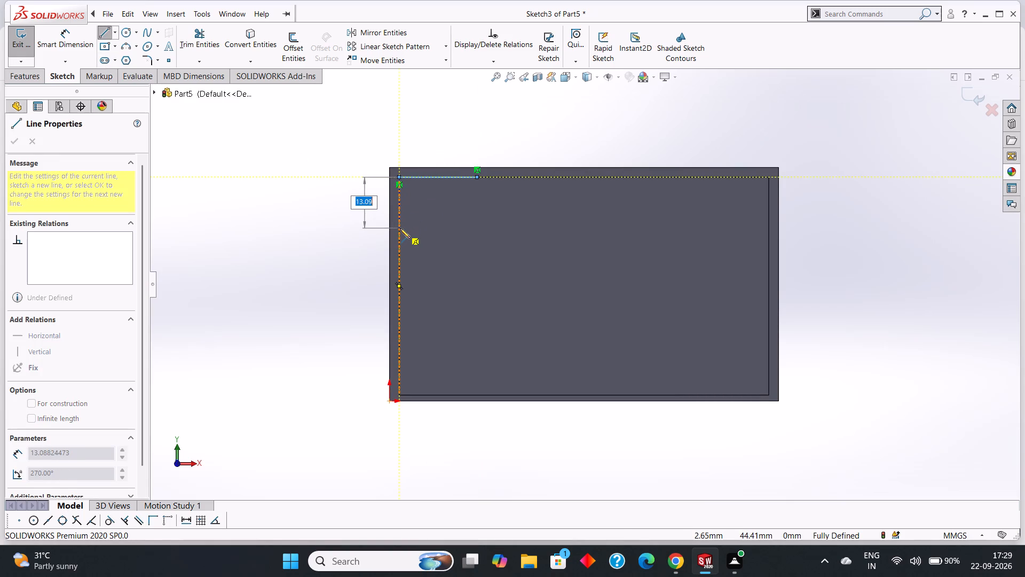
{"action": "type", "text": "20"}
{"action": "key", "text": "Return"}
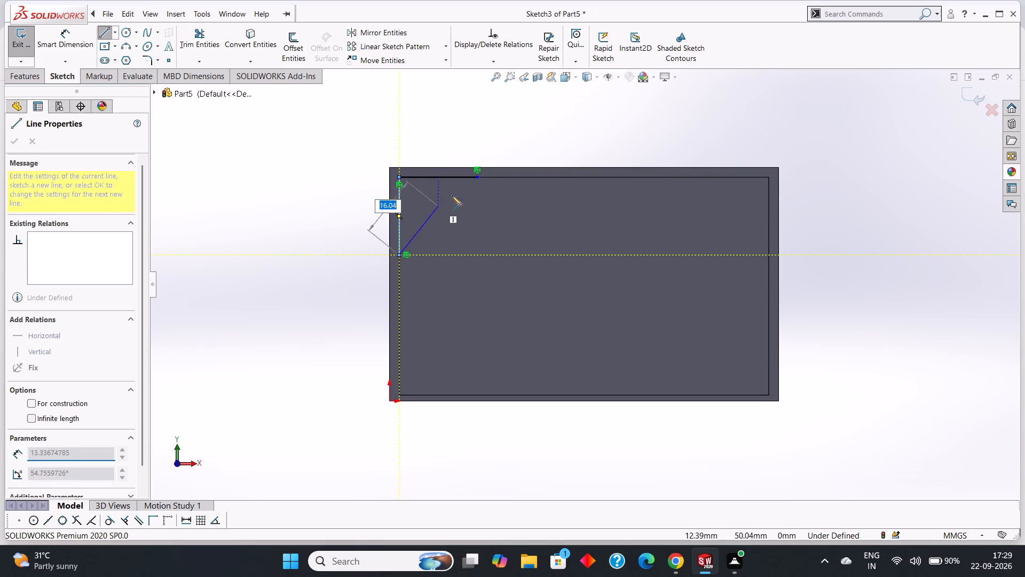
{"action": "left_click", "coordinate": [478, 176]}
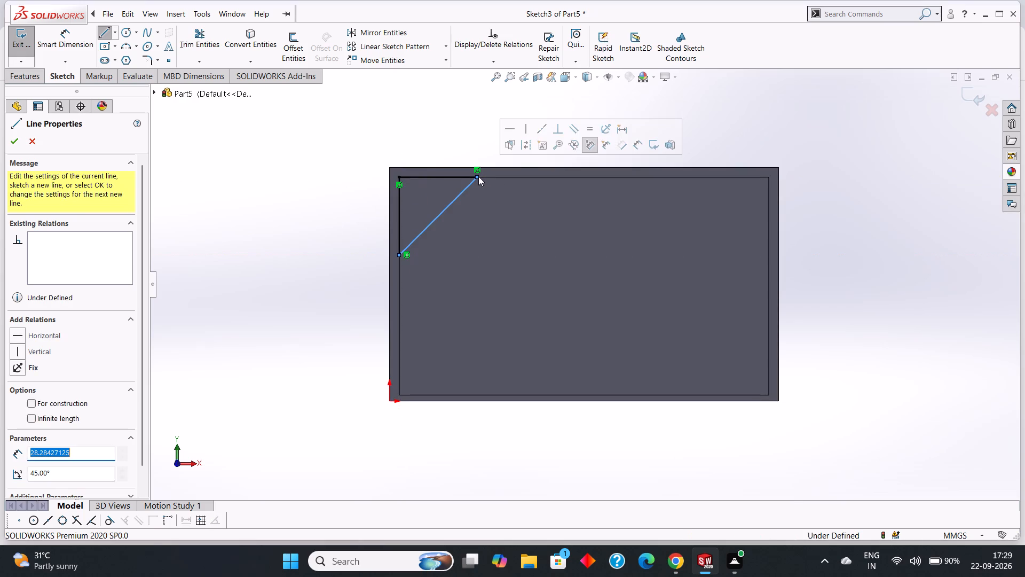
{"action": "left_click", "coordinate": [13, 139]}
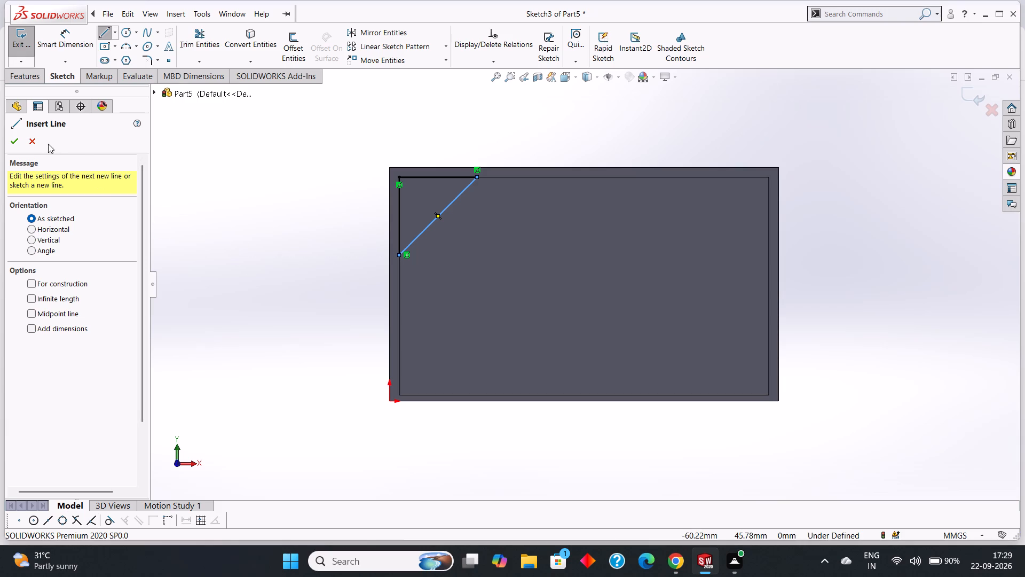
{"action": "left_click", "coordinate": [13, 142]}
Draw a 20 mm line from the tray's lower-left inner corner along the lower inner edge.
{"action": "left_click", "coordinate": [101, 38]}
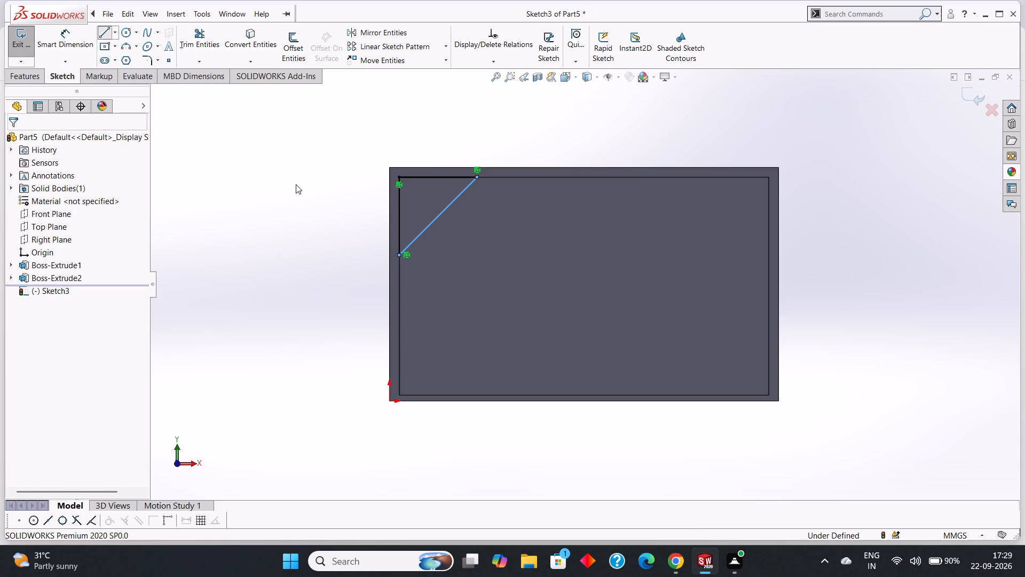
{"action": "left_click", "coordinate": [400, 397]}
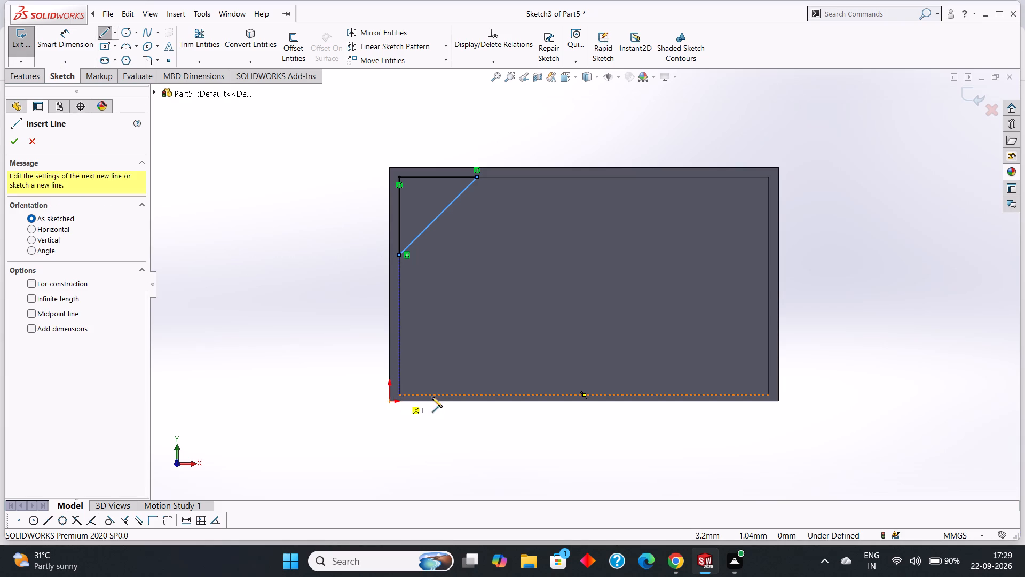
{"action": "type", "text": "20"}
{"action": "key", "text": "Return"}
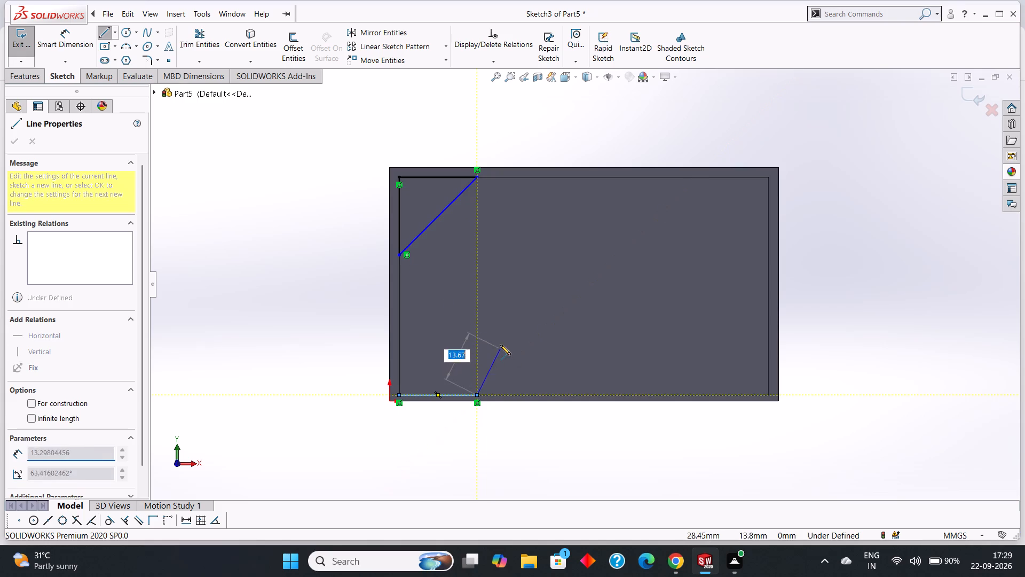
{"action": "right_click", "coordinate": [507, 333]}
{"action": "left_click", "coordinate": [531, 340]}
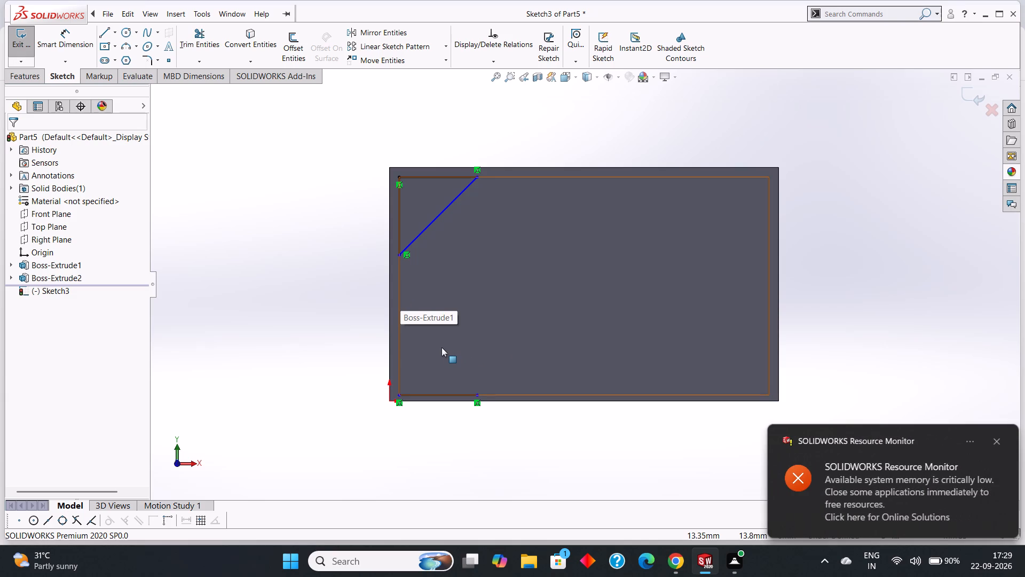
Switch to Google Chrome and close its window, and dismiss the SOLIDWORKS Resource Monitor notification.
{"action": "left_click", "coordinate": [995, 446]}
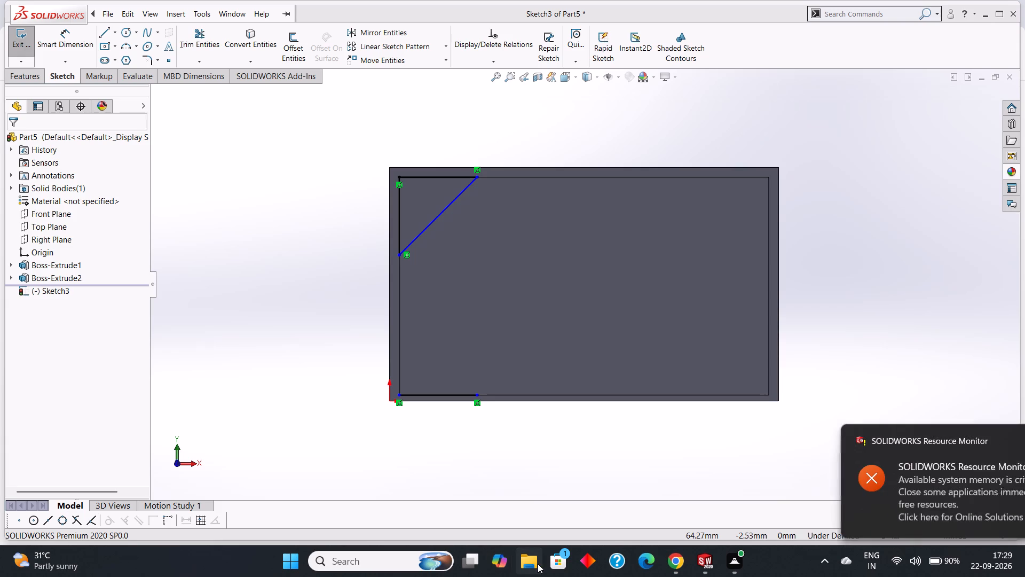
{"action": "left_click", "coordinate": [671, 557]}
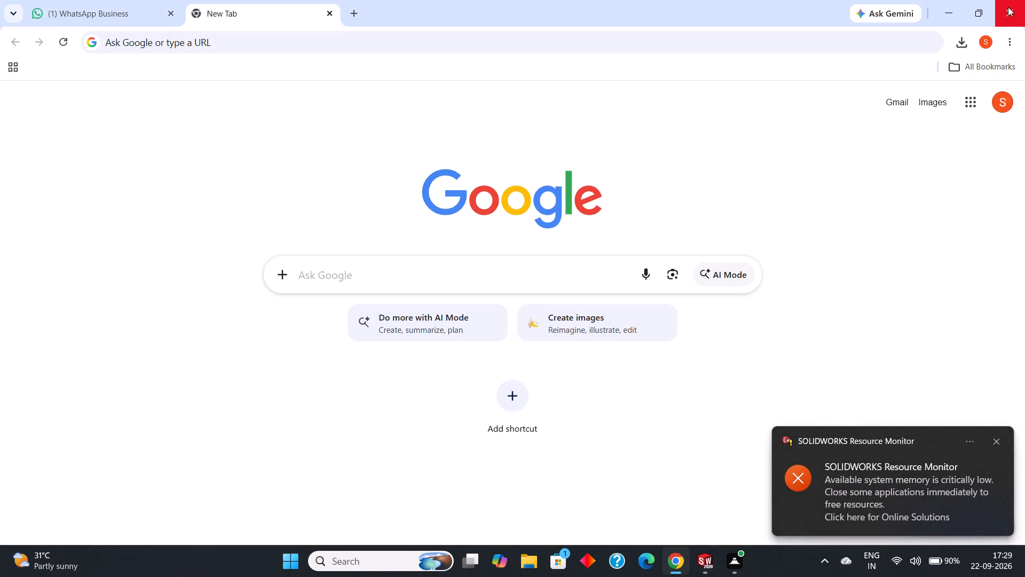
{"action": "left_click", "coordinate": [1008, 7]}
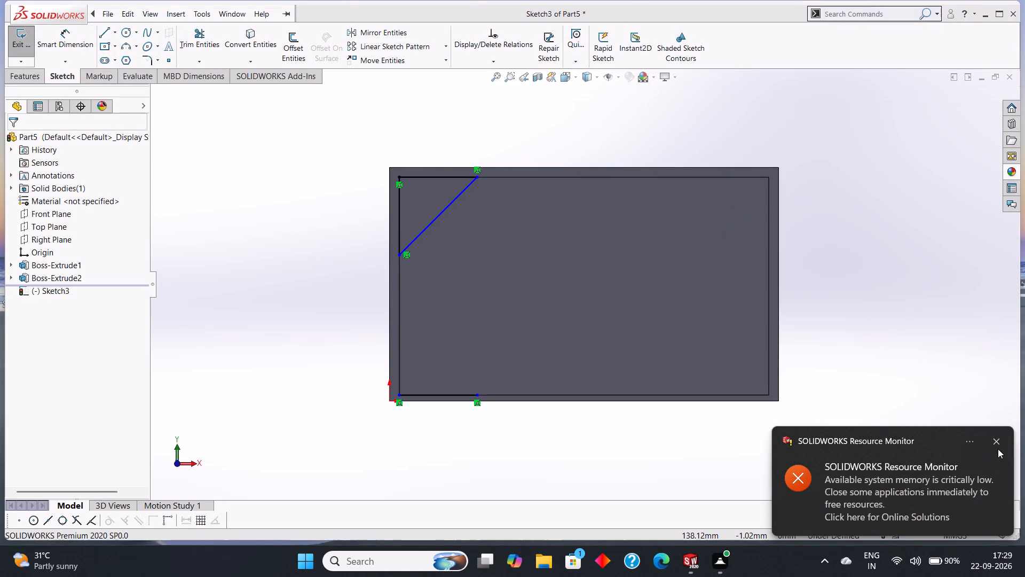
{"action": "left_click", "coordinate": [998, 445]}
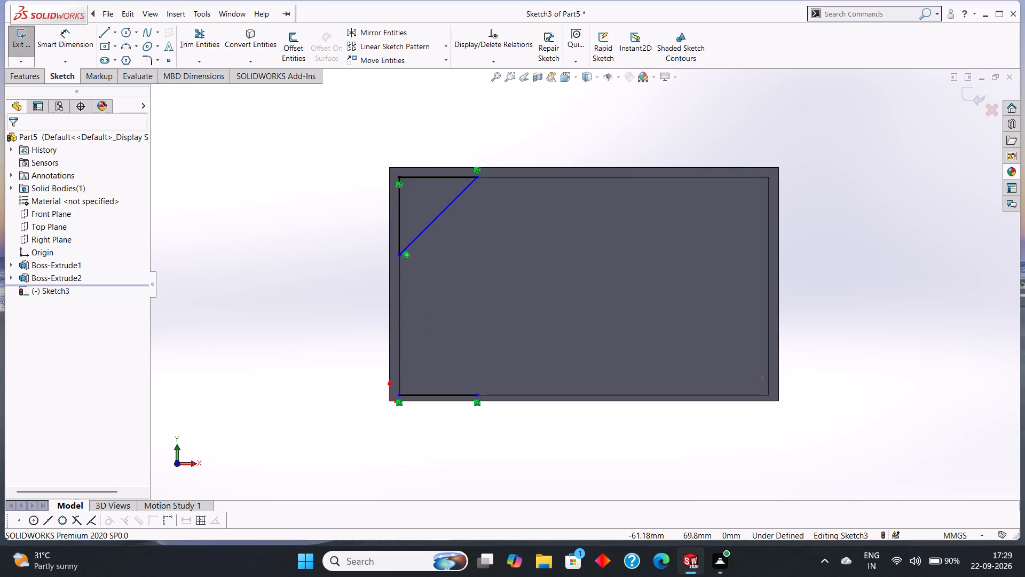
Draw a 20 mm line up the left inner edge from the lower-left corner and close the triangle with a diagonal line.
{"action": "left_click", "coordinate": [104, 32]}
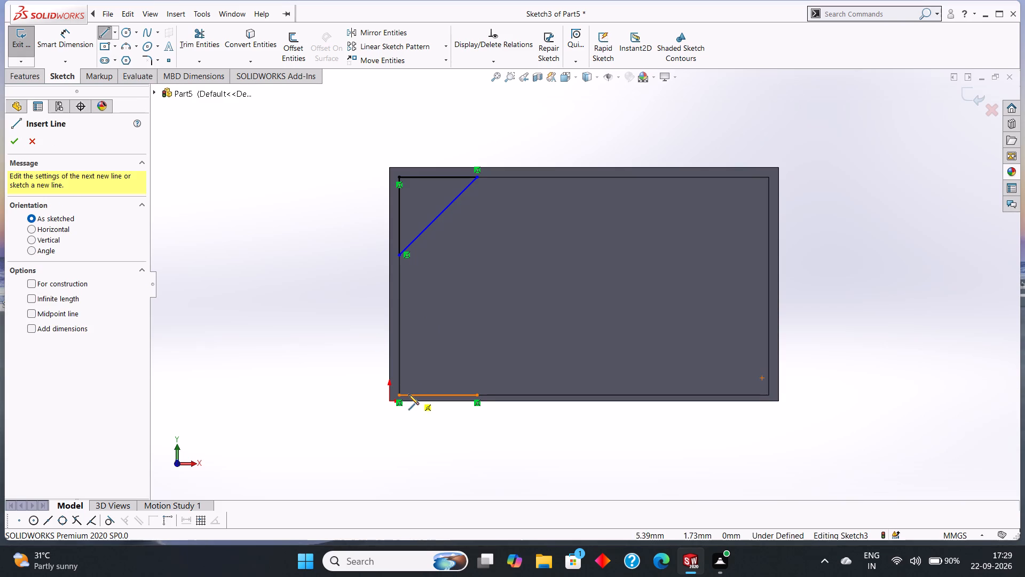
{"action": "left_click", "coordinate": [400, 395]}
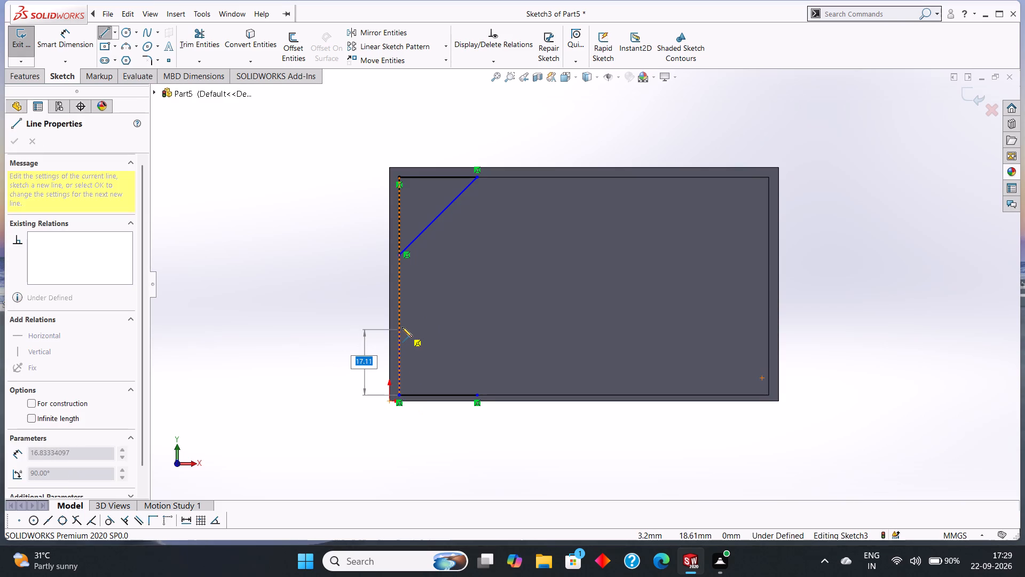
{"action": "type", "text": "20"}
{"action": "key", "text": "Return"}
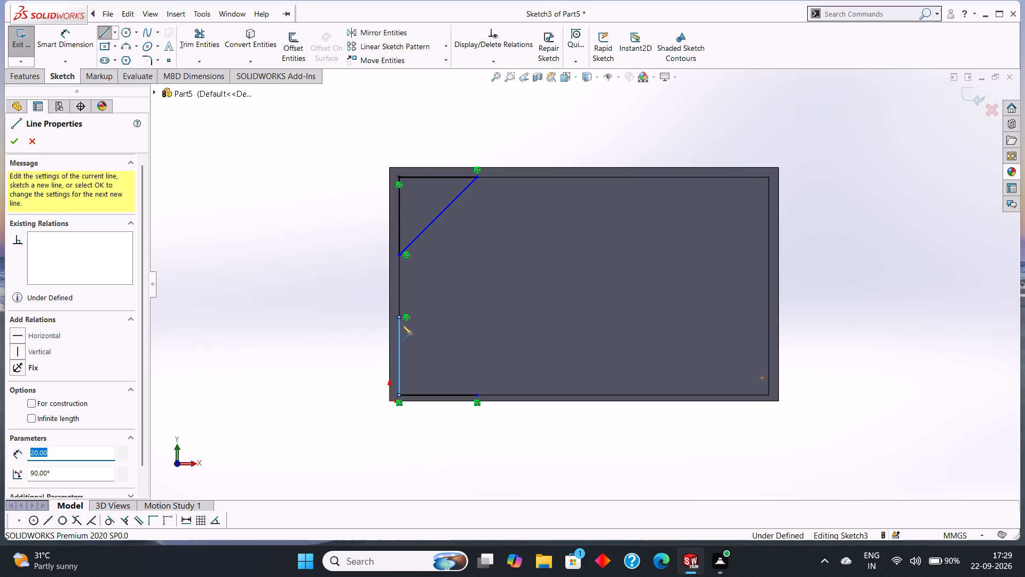
{"action": "left_click", "coordinate": [478, 396]}
{"action": "right_click", "coordinate": [303, 356]}
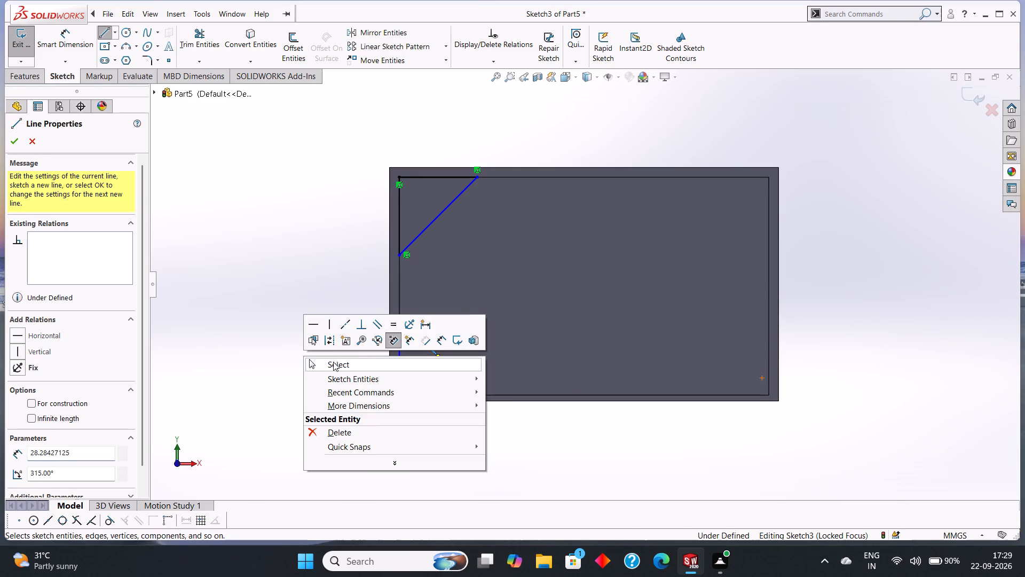
{"action": "left_click", "coordinate": [333, 362]}
Draw a 20 mm line from the tray's upper-right inner corner along the upper inner edge.
{"action": "left_click", "coordinate": [104, 30]}
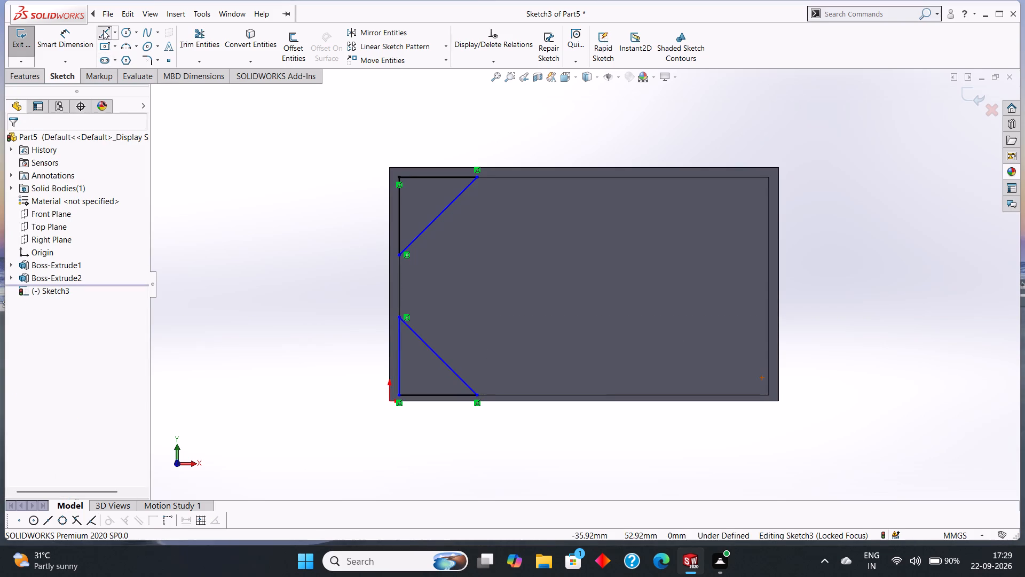
{"action": "left_click", "coordinate": [770, 178]}
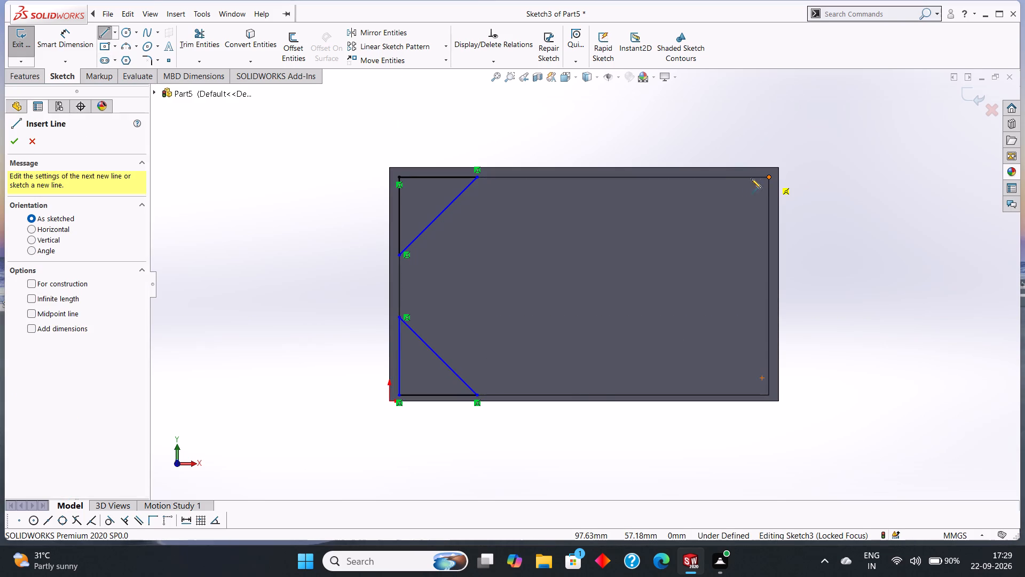
{"action": "type", "text": "20"}
{"action": "key", "text": "Return"}
{"action": "right_click", "coordinate": [695, 193]}
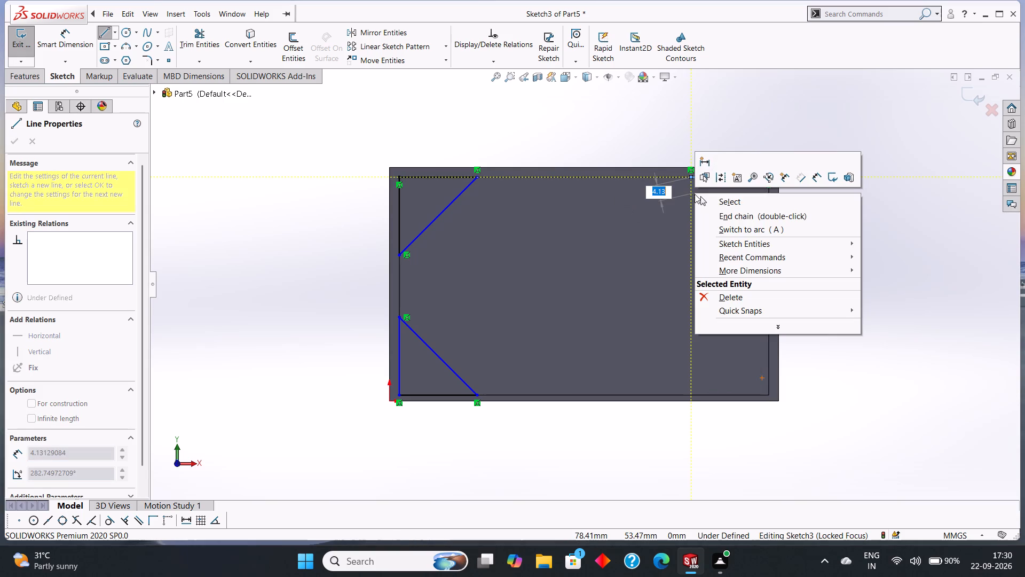
{"action": "left_click", "coordinate": [703, 201]}
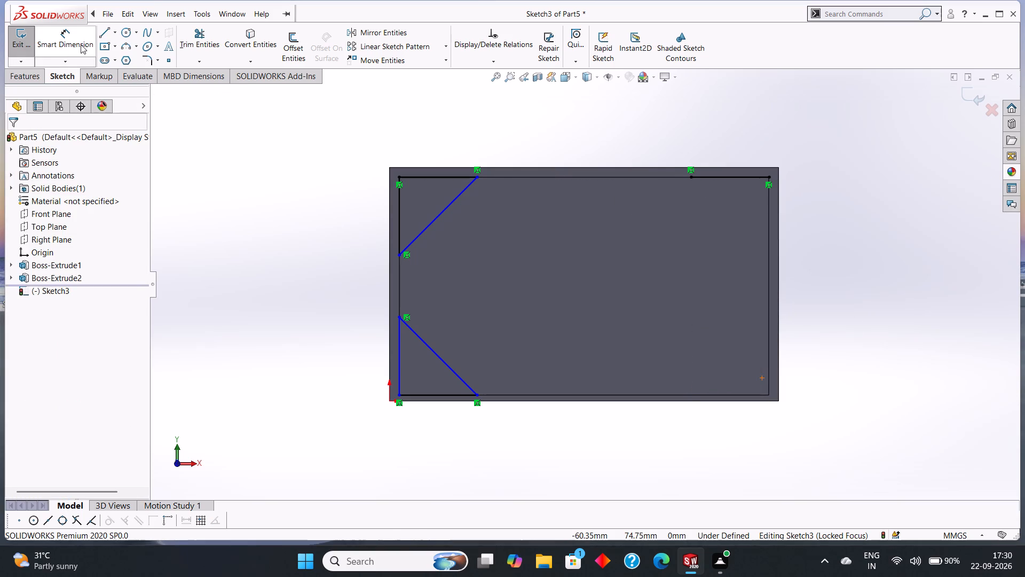
Draw a 20 mm line down the right inner edge from the upper-right corner and close the triangle with a diagonal line.
{"action": "left_click", "coordinate": [99, 30]}
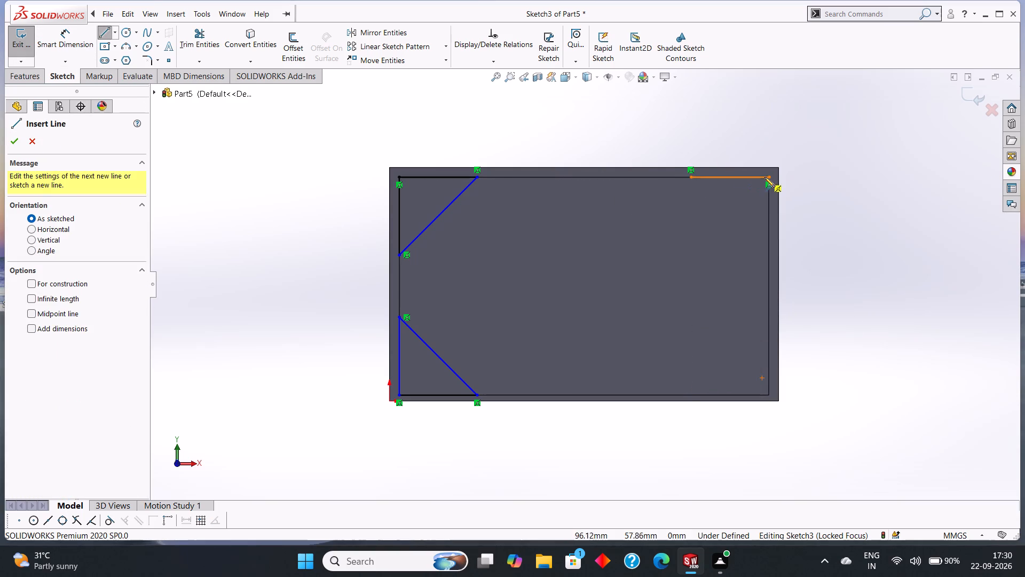
{"action": "left_click", "coordinate": [769, 177]}
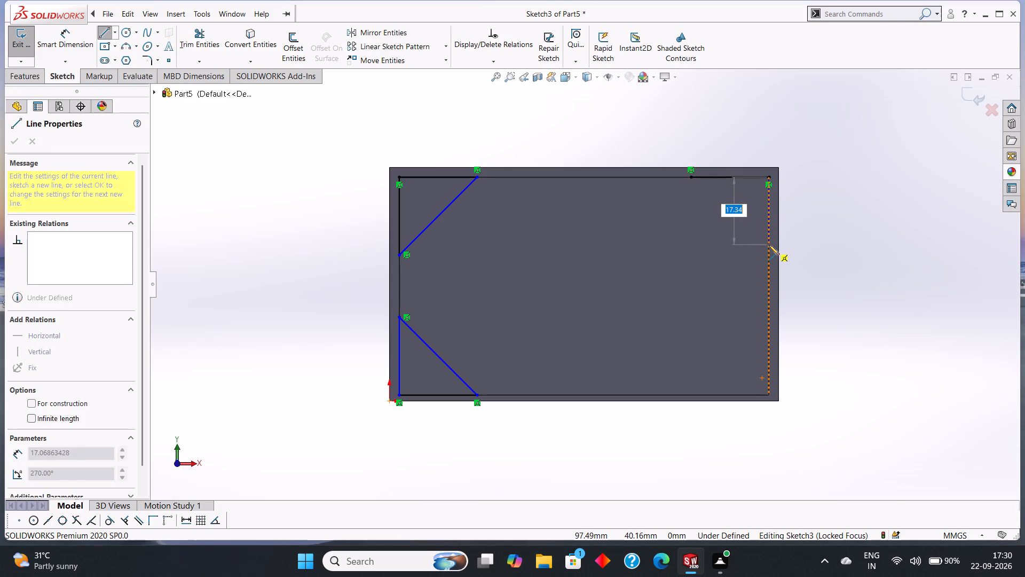
{"action": "type", "text": "20"}
{"action": "key", "text": "Return"}
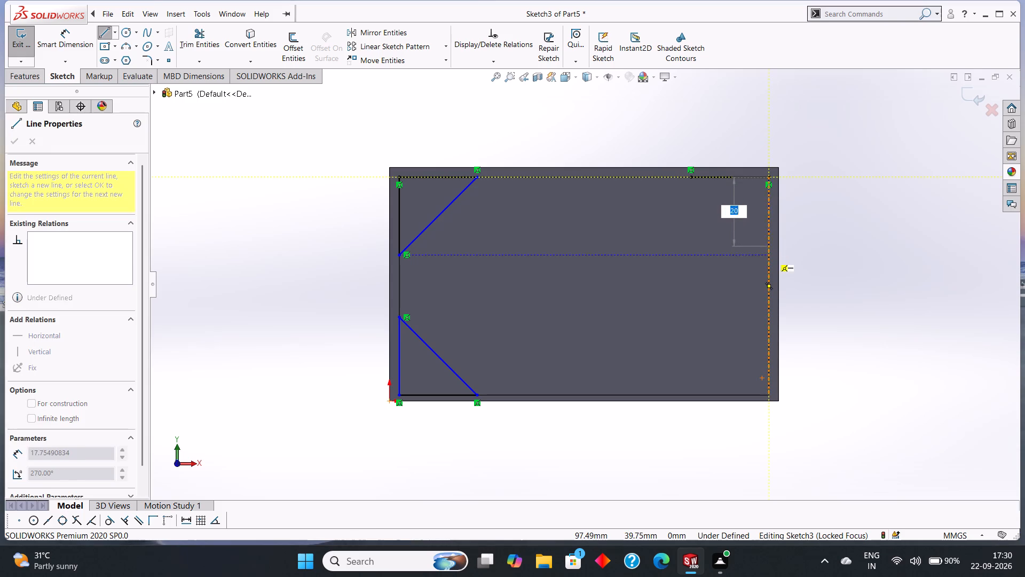
{"action": "left_click", "coordinate": [693, 179]}
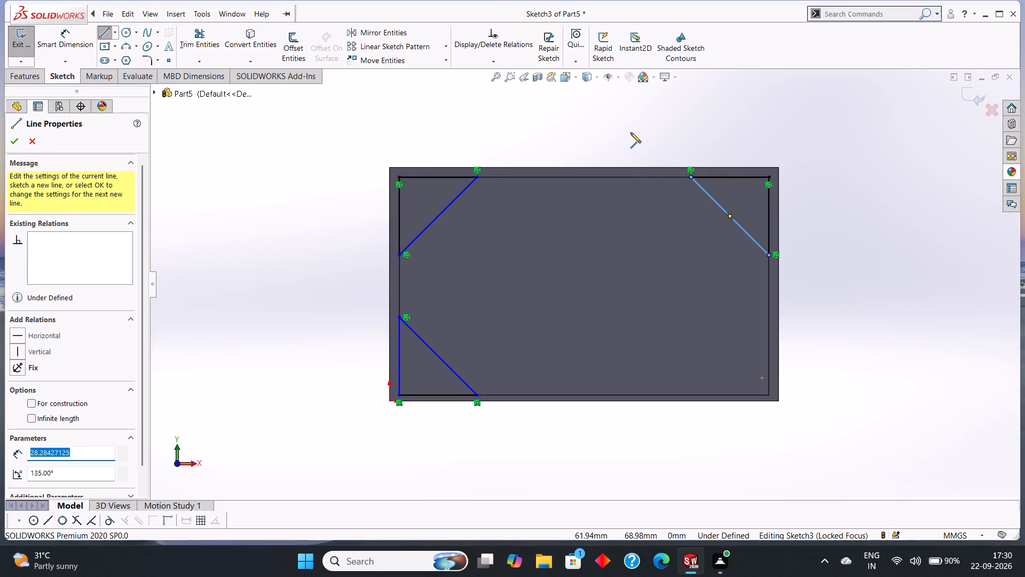
{"action": "right_click", "coordinate": [630, 132]}
{"action": "left_click", "coordinate": [648, 137]}
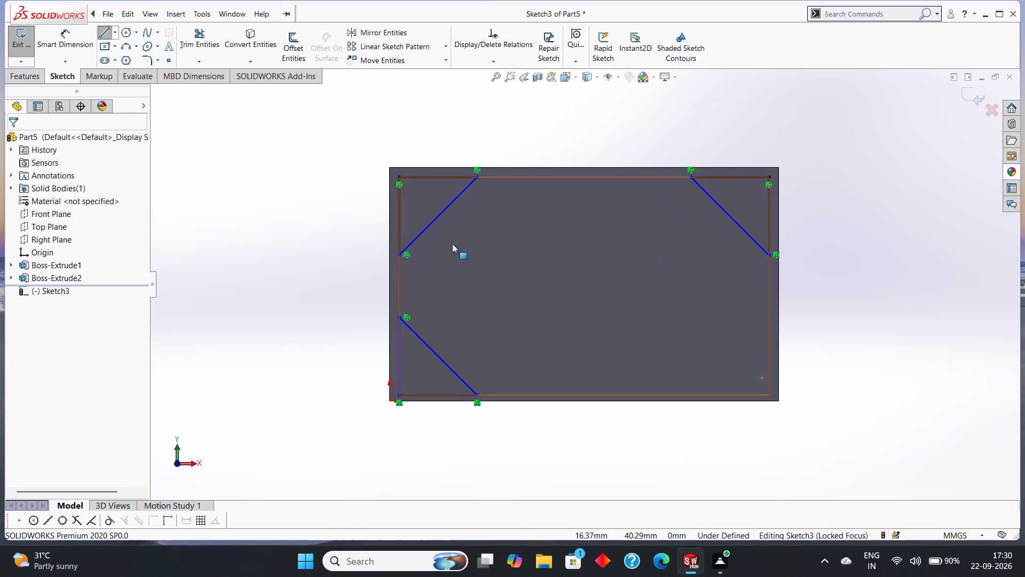
Draw a 20 mm line from the tray's lower-right inner corner along the lower inner edge.
{"action": "left_click", "coordinate": [100, 34]}
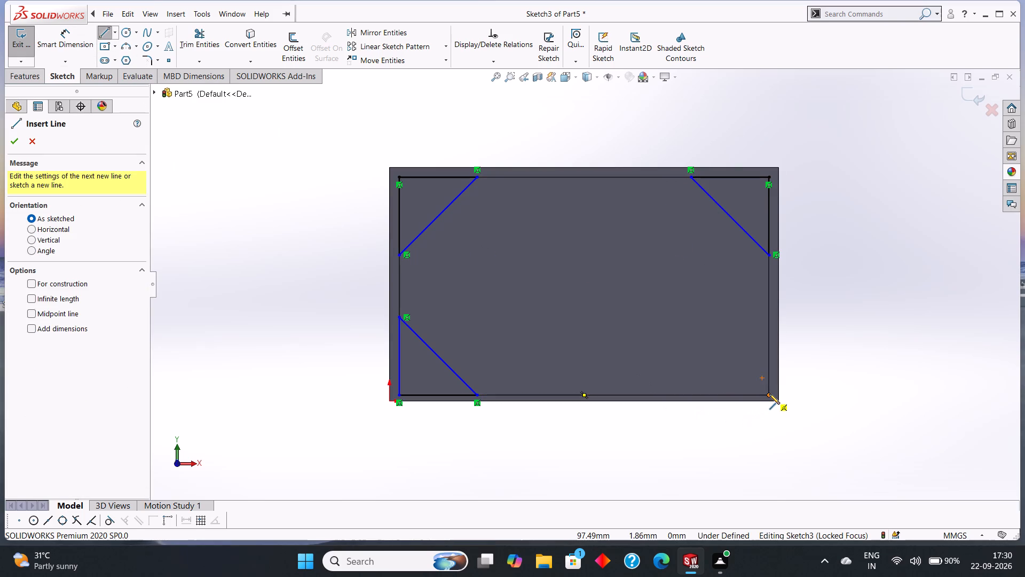
{"action": "left_click", "coordinate": [769, 394]}
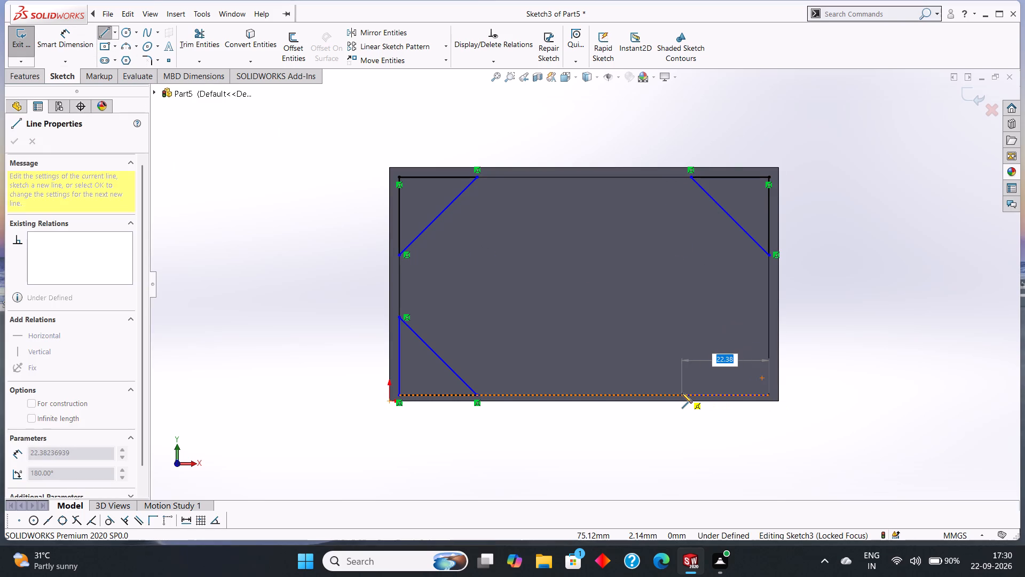
{"action": "type", "text": "20"}
{"action": "key", "text": "Return"}
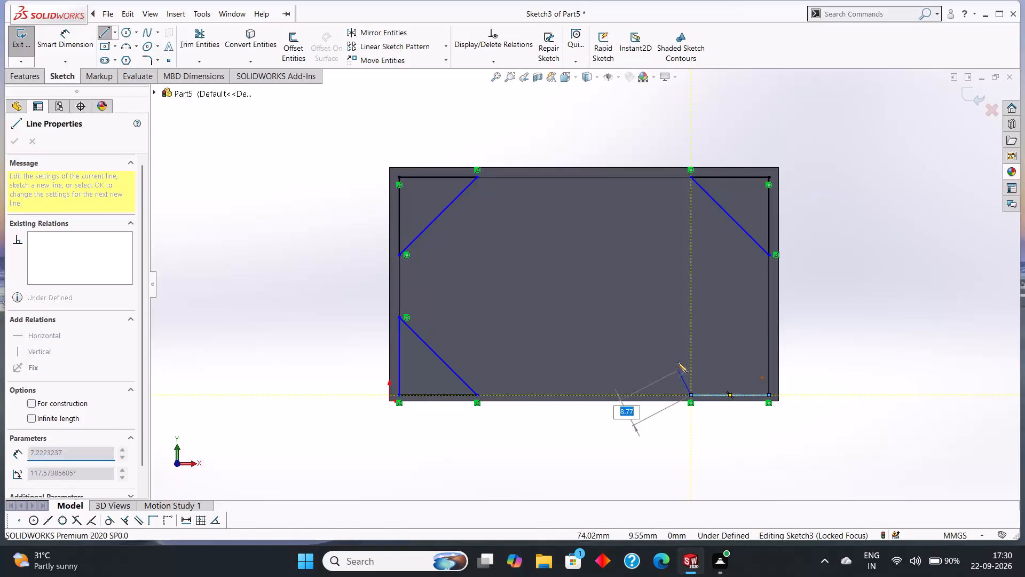
{"action": "right_click", "coordinate": [677, 362]}
{"action": "left_click", "coordinate": [705, 365]}
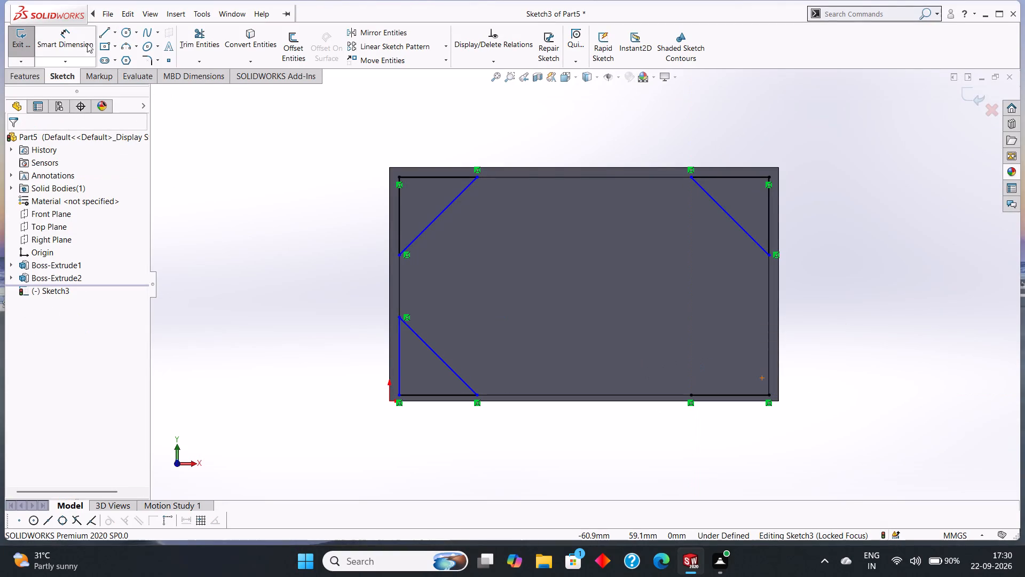
Draw a 20 mm line up the right inner edge from the lower-right corner and close the triangle with a diagonal line.
{"action": "left_click", "coordinate": [104, 27]}
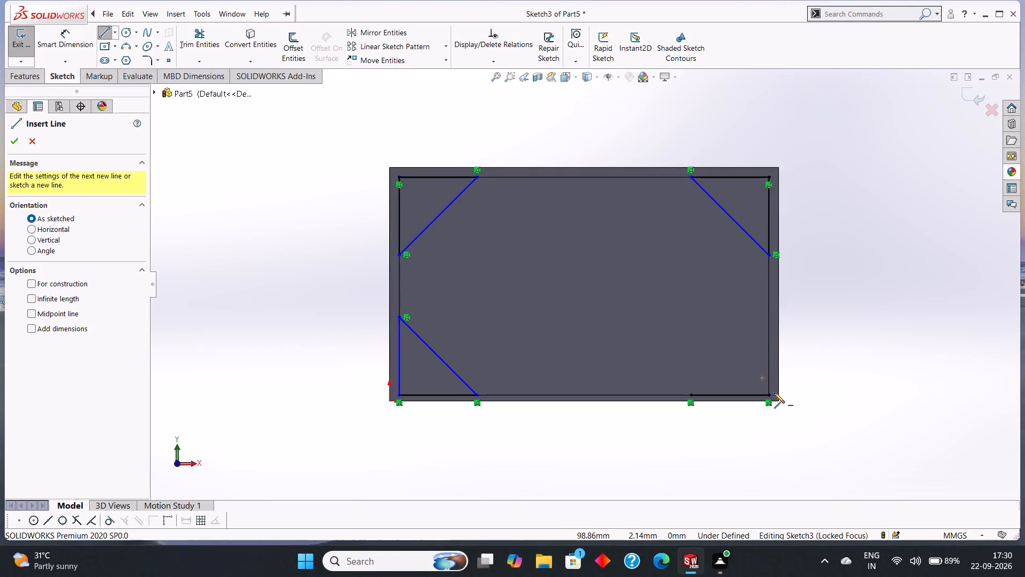
{"action": "left_click", "coordinate": [769, 394]}
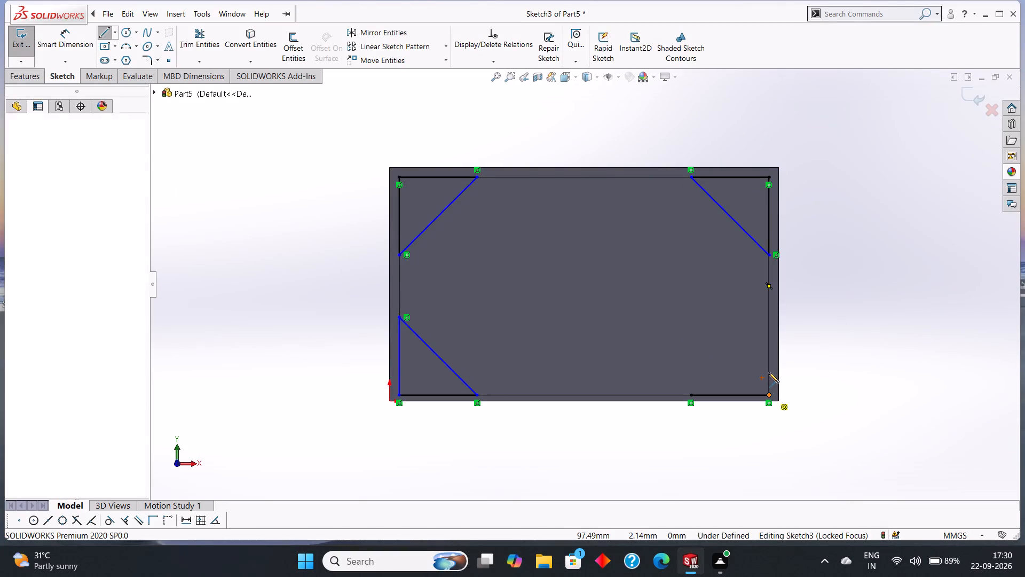
{"action": "type", "text": "20"}
{"action": "key", "text": "Return"}
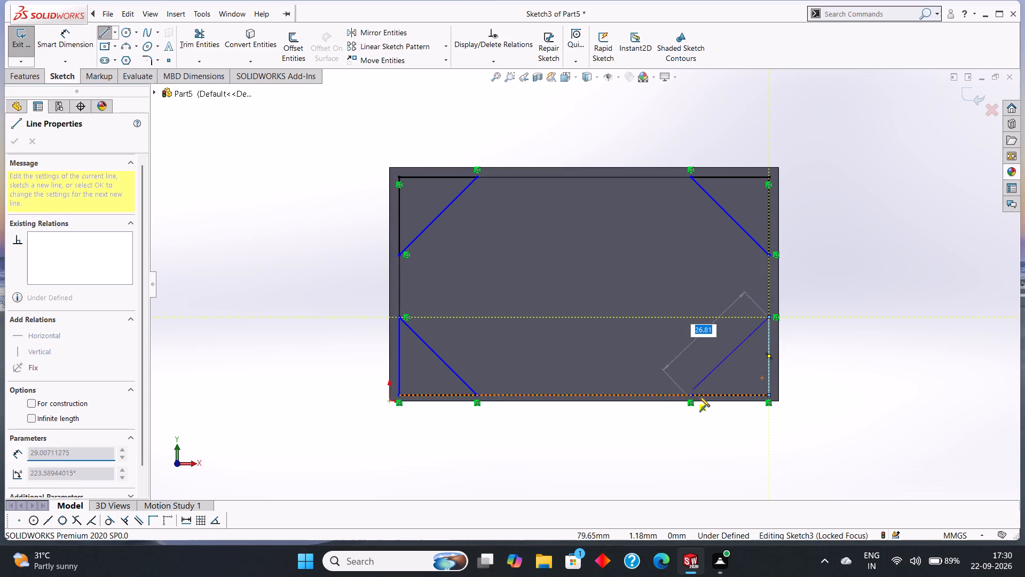
{"action": "left_click", "coordinate": [693, 393]}
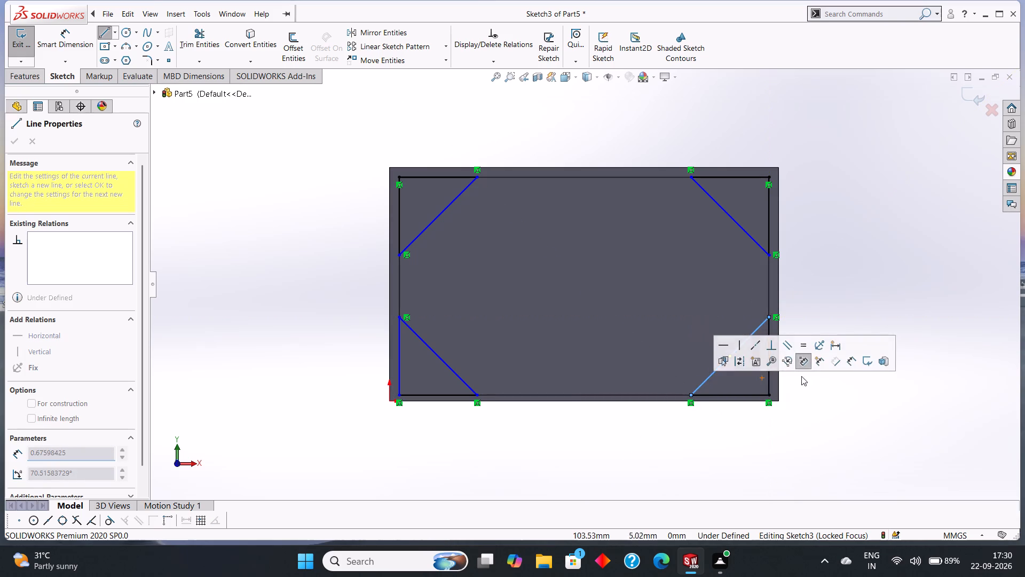
{"action": "right_click", "coordinate": [837, 412]}
{"action": "left_click", "coordinate": [869, 417]}
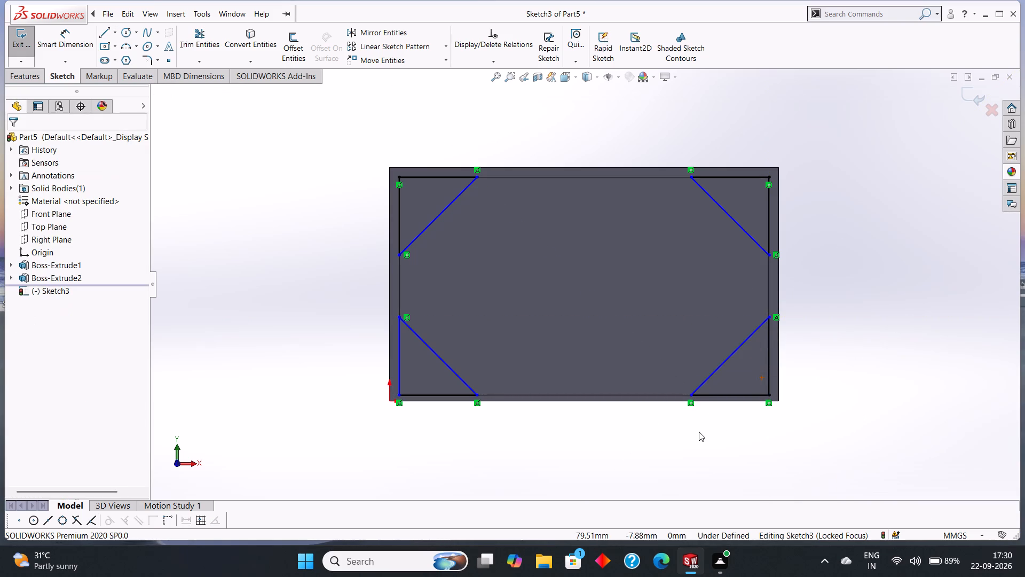
Extrude the four triangular corner profiles 20 mm up from the tray floor as a merged Blind boss.
{"action": "middle_click_drag", "start_coordinate": [699, 432], "coordinate": [688, 293]}
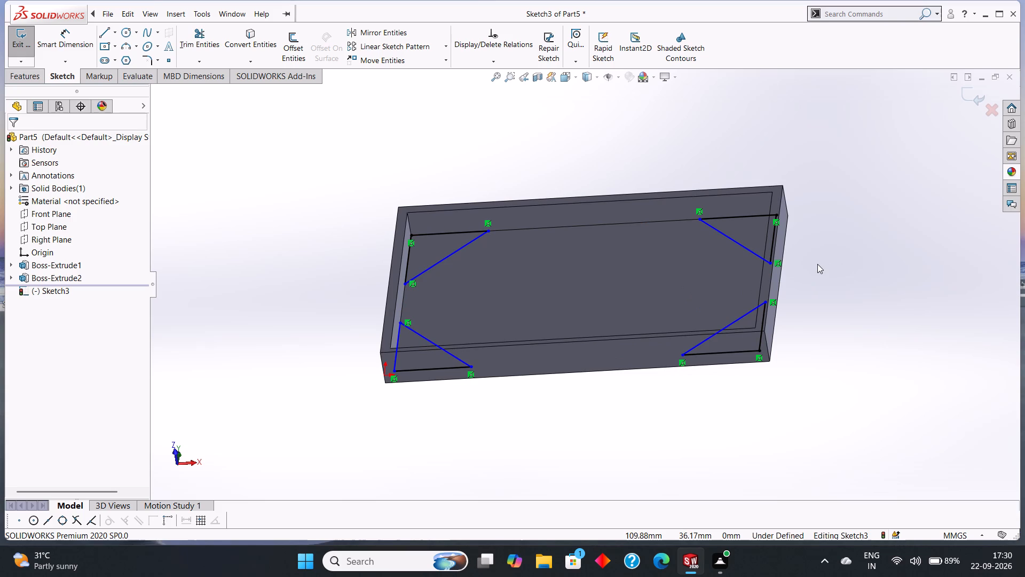
{"action": "left_click", "coordinate": [23, 75]}
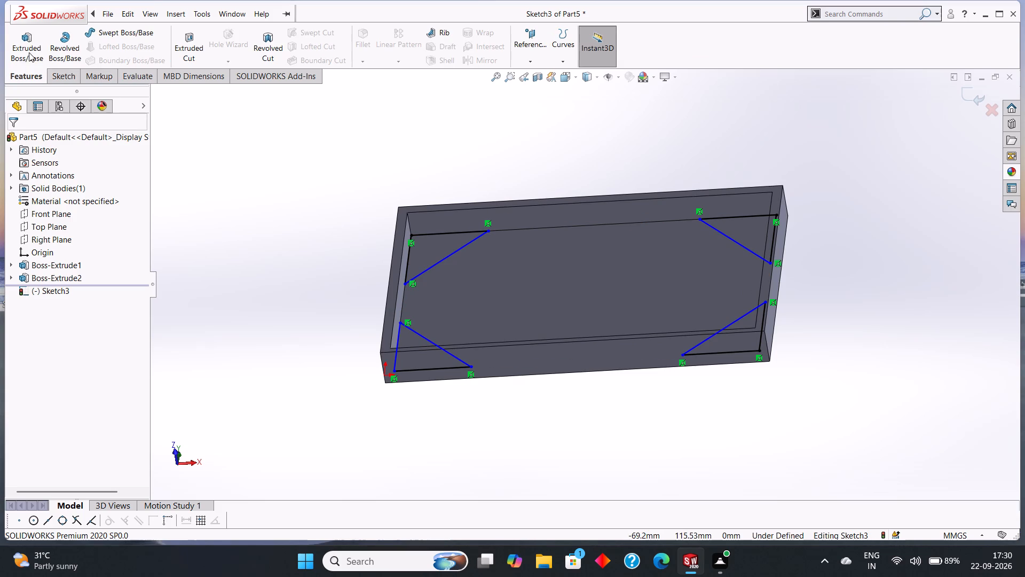
{"action": "left_click", "coordinate": [29, 51]}
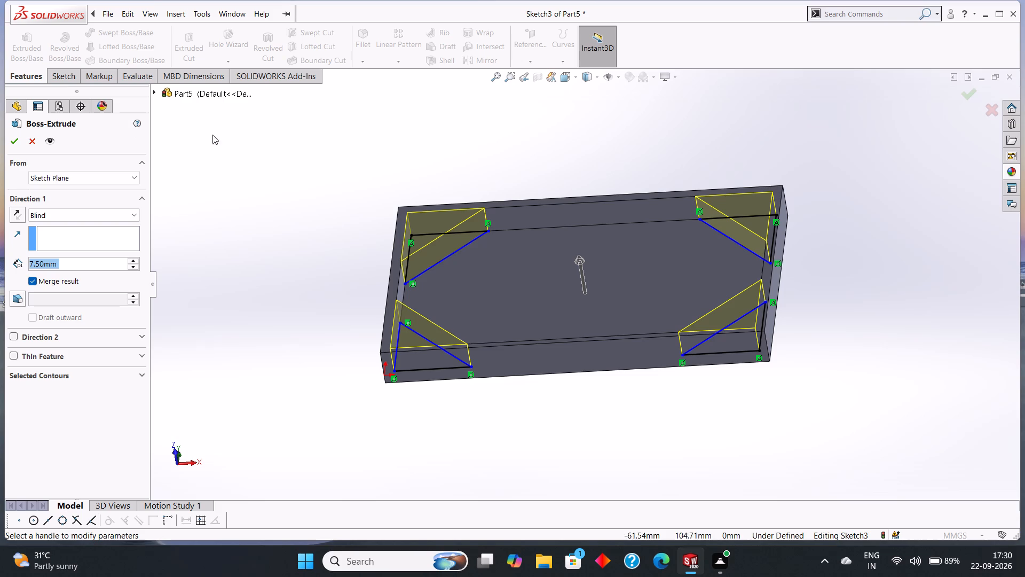
{"action": "type", "text": "20"}
{"action": "key", "text": "Return"}
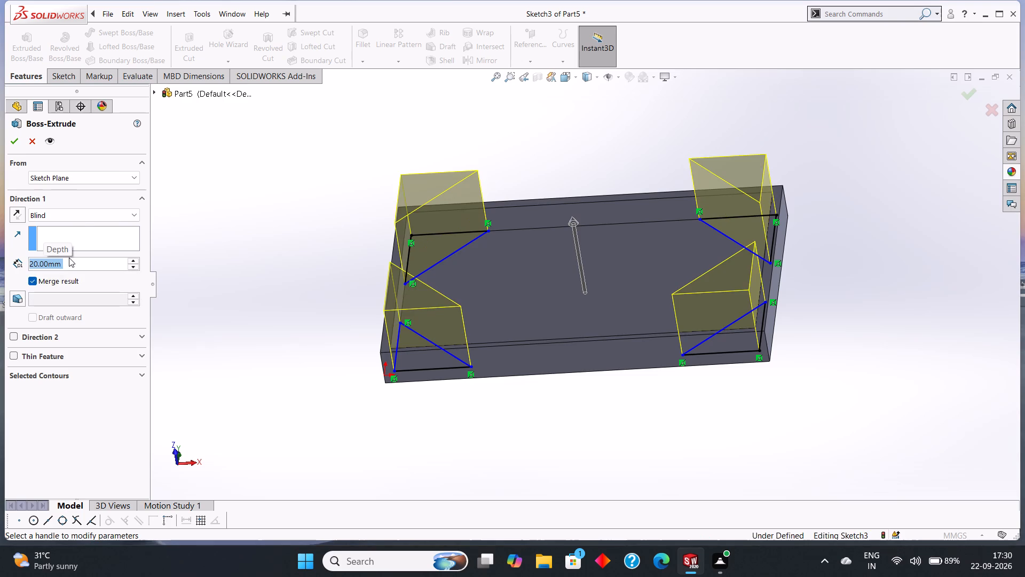
{"action": "left_click", "coordinate": [13, 145]}
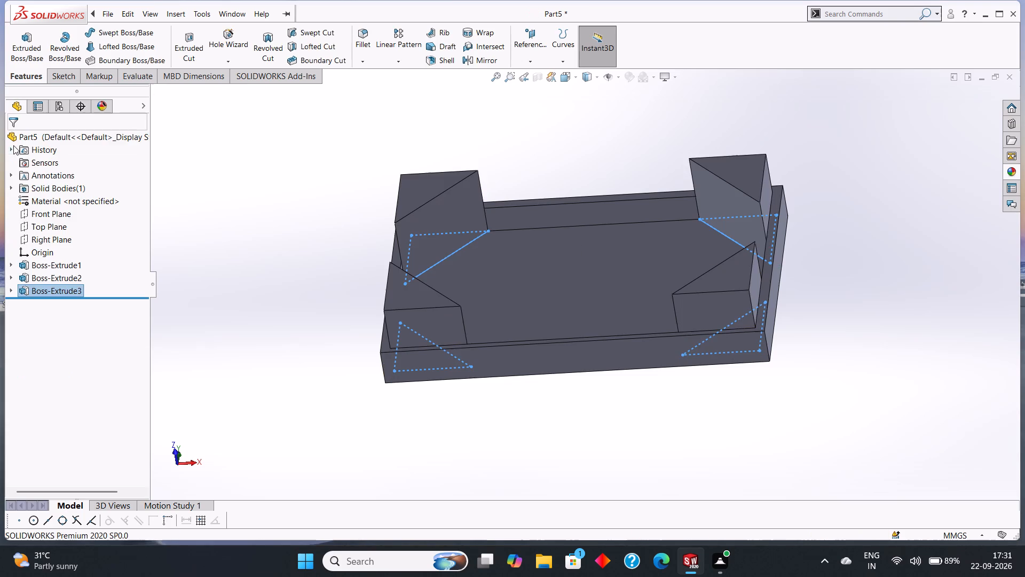
Examine the tray and its four extruded corner posts from several angles and distances.
{"action": "left_click", "coordinate": [838, 268]}
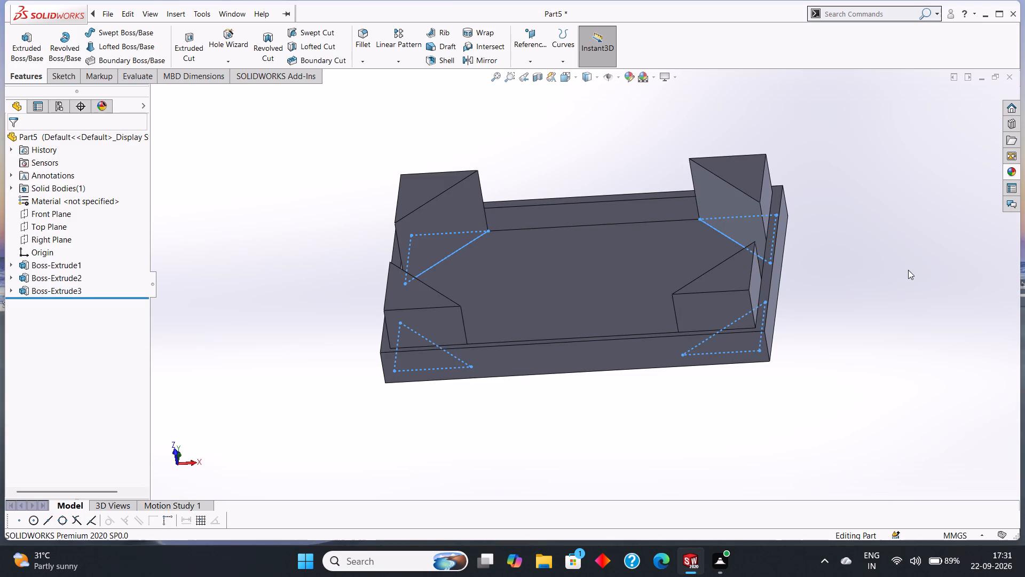
{"action": "middle_click_drag", "start_coordinate": [907, 268], "coordinate": [927, 348]}
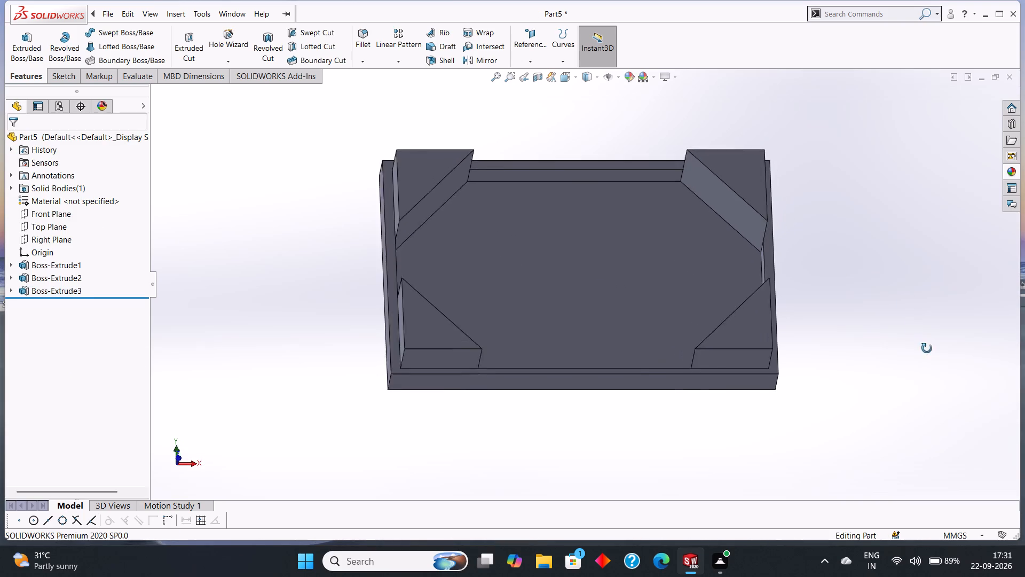
{"action": "middle_click_drag", "start_coordinate": [927, 348], "coordinate": [897, 273]}
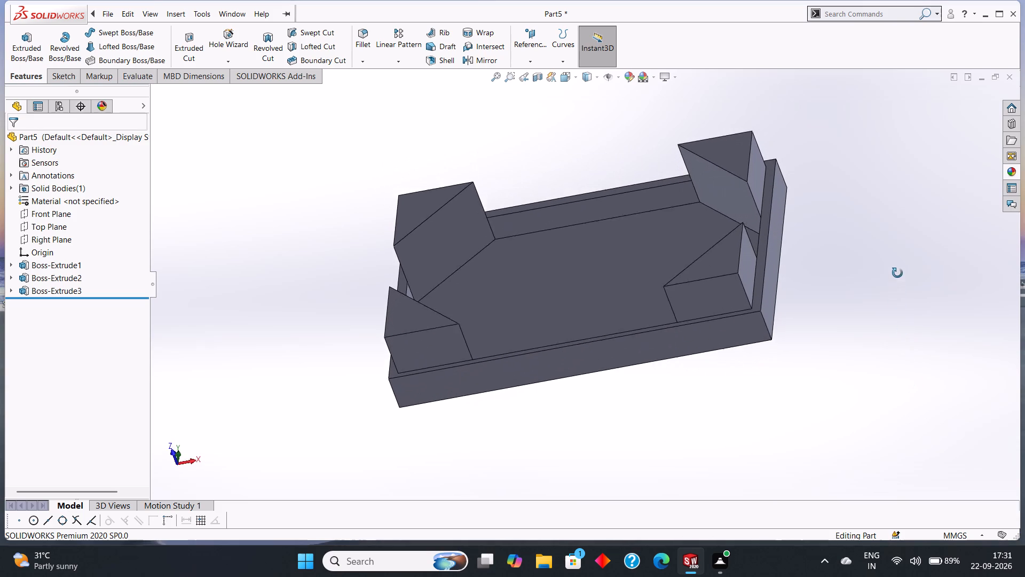
{"action": "middle_click_drag", "start_coordinate": [897, 273], "coordinate": [914, 316]}
{"action": "scroll", "coordinate": [914, 316], "scroll_direction": "up", "scroll_amount": 2}
{"action": "scroll", "coordinate": [661, 441], "scroll_direction": "down", "scroll_amount": 3}
{"action": "scroll", "coordinate": [642, 369], "scroll_direction": "up", "scroll_amount": 2}
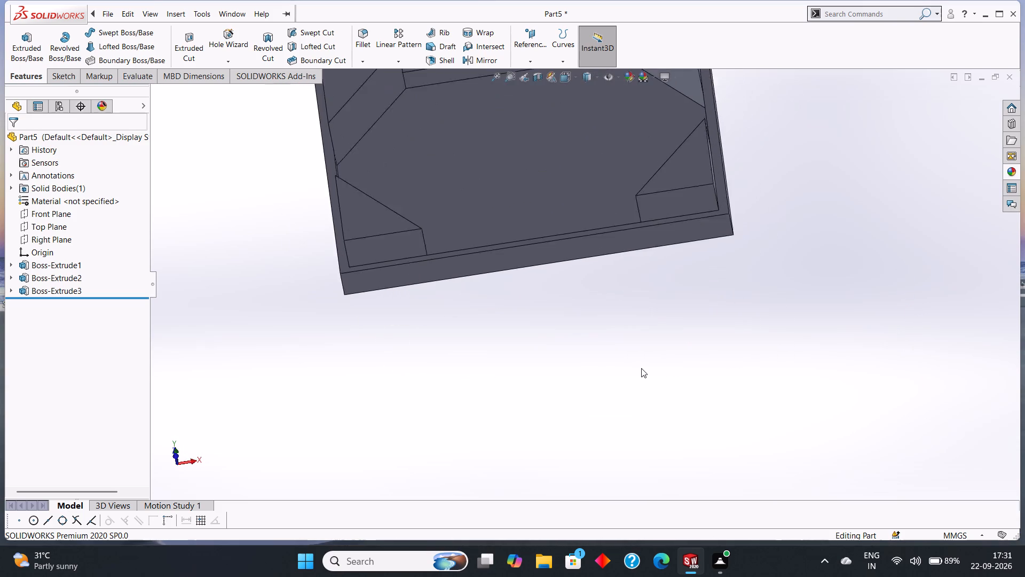
{"action": "scroll", "coordinate": [641, 368], "scroll_direction": "up", "scroll_amount": 5}
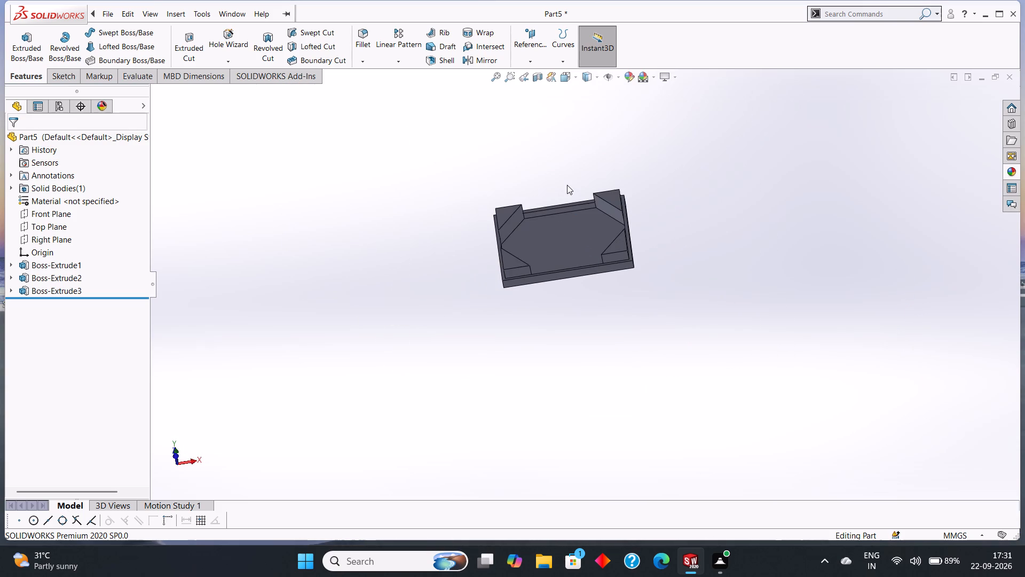
{"action": "scroll", "coordinate": [567, 185], "scroll_direction": "down", "scroll_amount": 4}
{"action": "scroll", "coordinate": [625, 308], "scroll_direction": "up", "scroll_amount": 3}
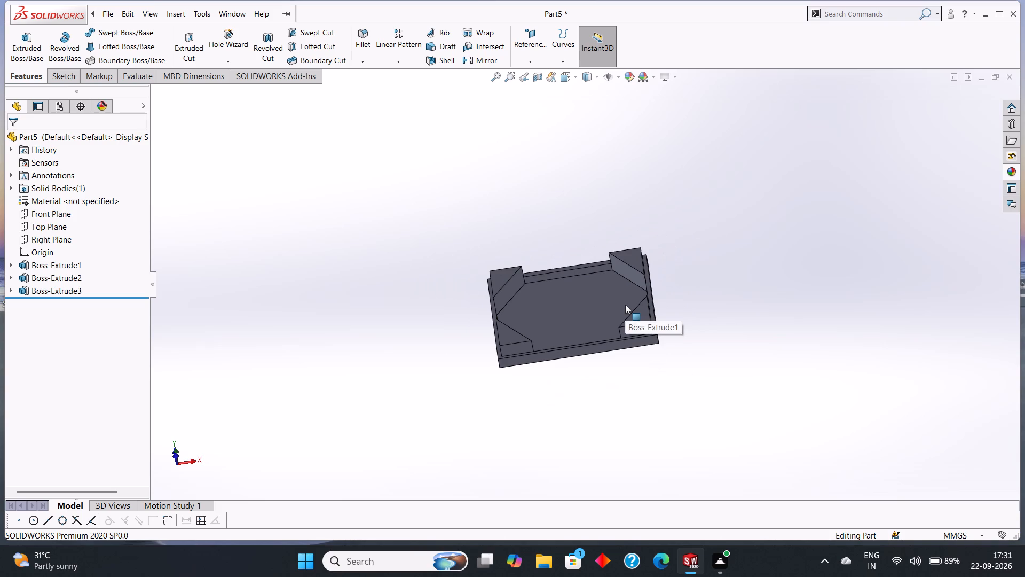
{"action": "scroll", "coordinate": [575, 291], "scroll_direction": "down", "scroll_amount": 2}
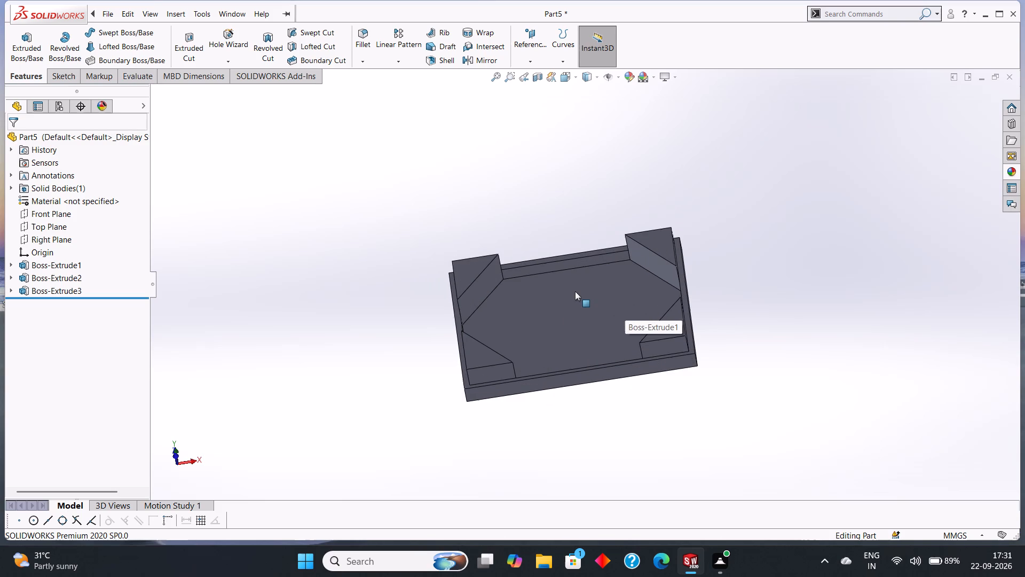
Apply a bright green colour appearance to the tray's inner floor face.
{"action": "left_click", "coordinate": [575, 291]}
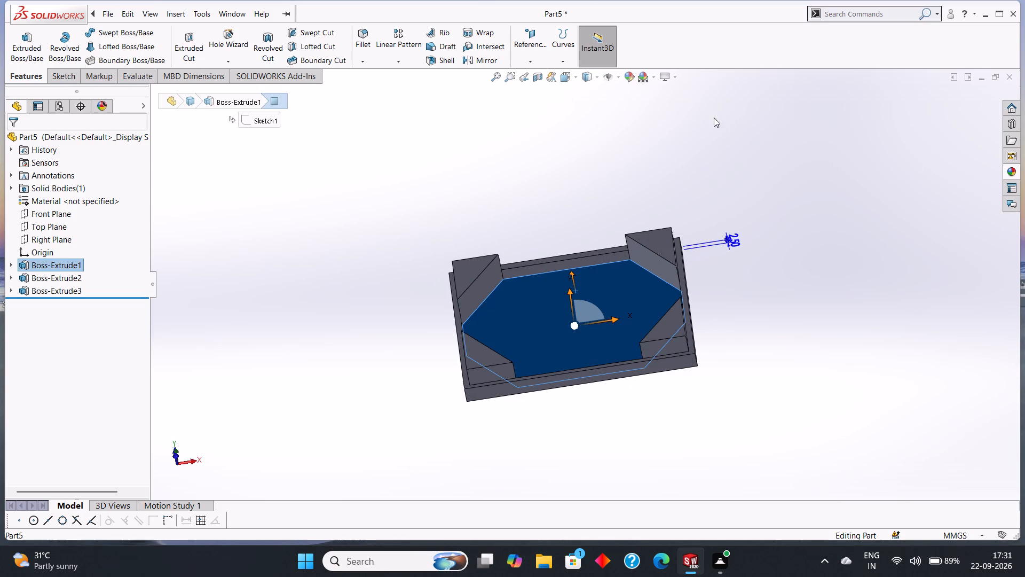
{"action": "left_click", "coordinate": [646, 78]}
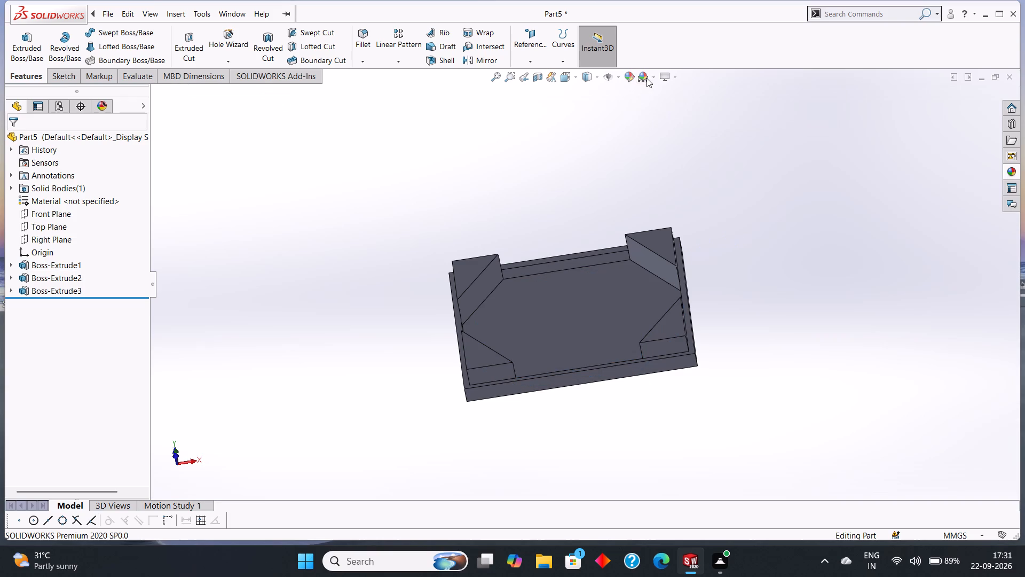
{"action": "left_click", "coordinate": [645, 134]}
{"action": "left_click", "coordinate": [574, 300]}
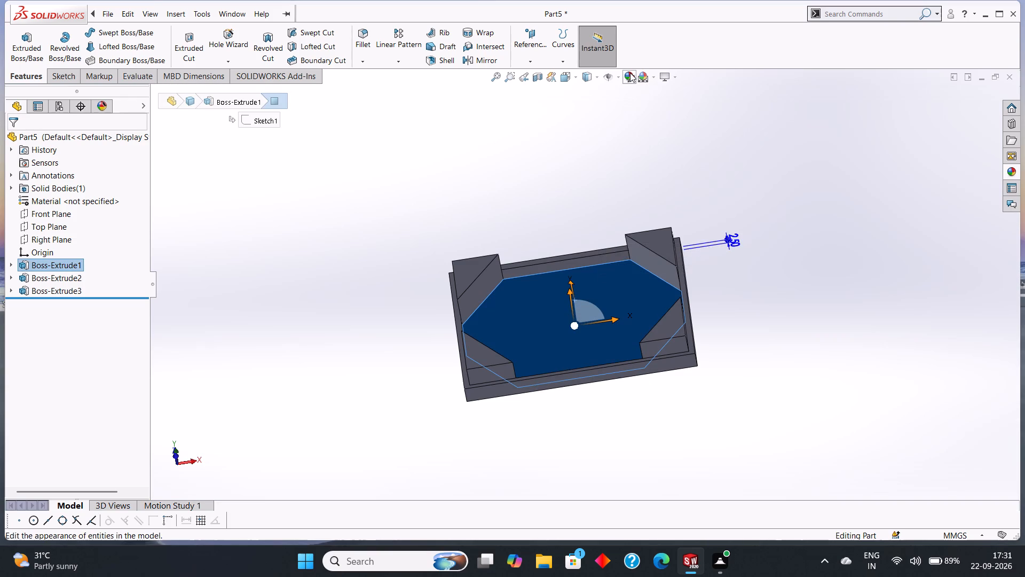
{"action": "left_click", "coordinate": [630, 73]}
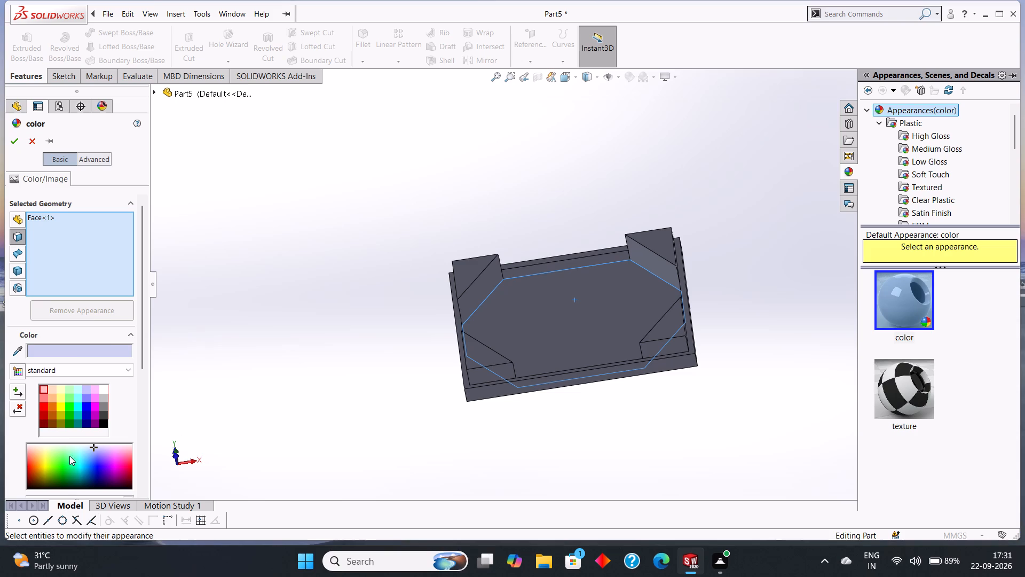
{"action": "left_click", "coordinate": [72, 354]}
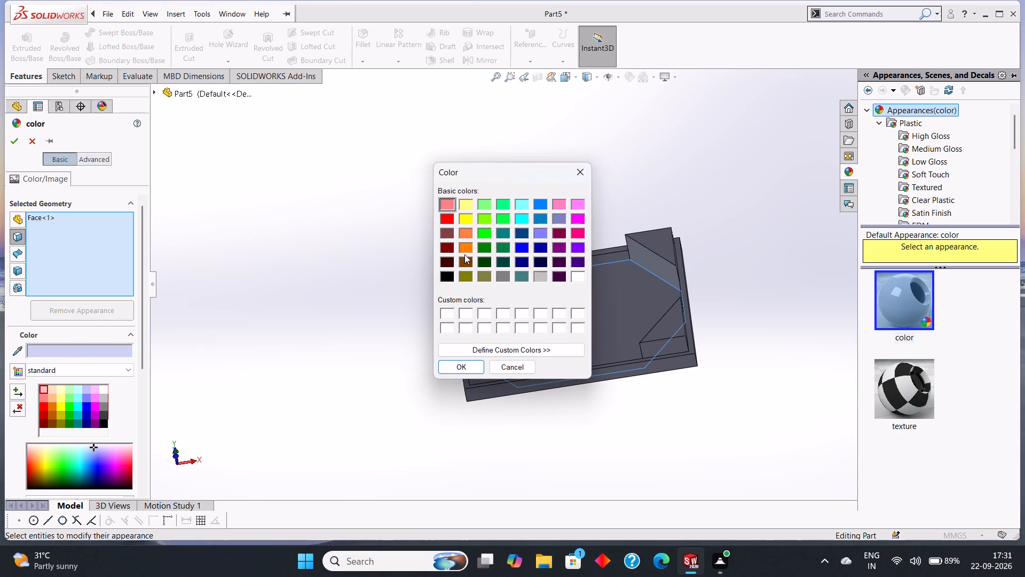
{"action": "left_click", "coordinate": [483, 236]}
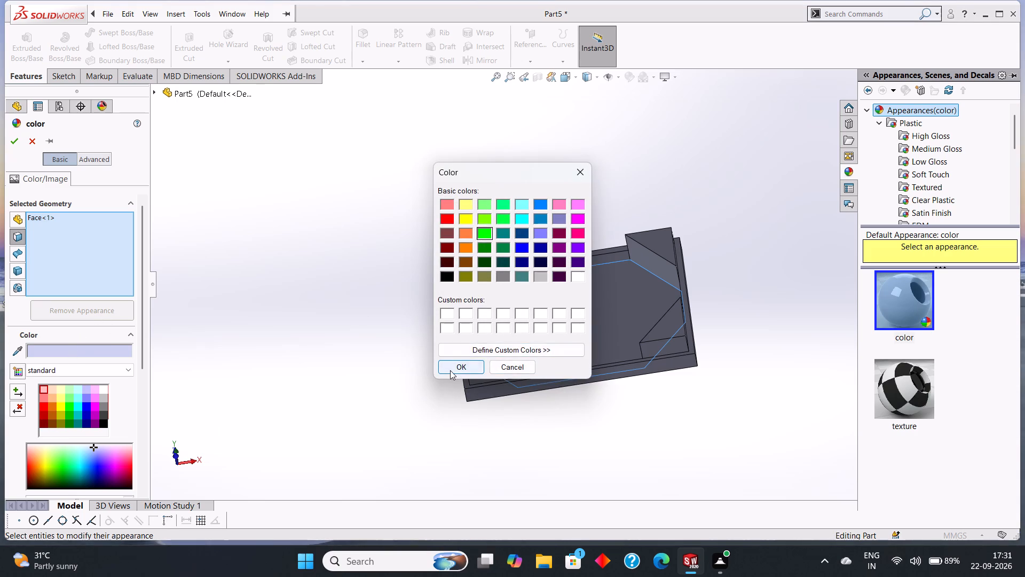
{"action": "left_click", "coordinate": [450, 370]}
{"action": "left_click", "coordinate": [15, 145]}
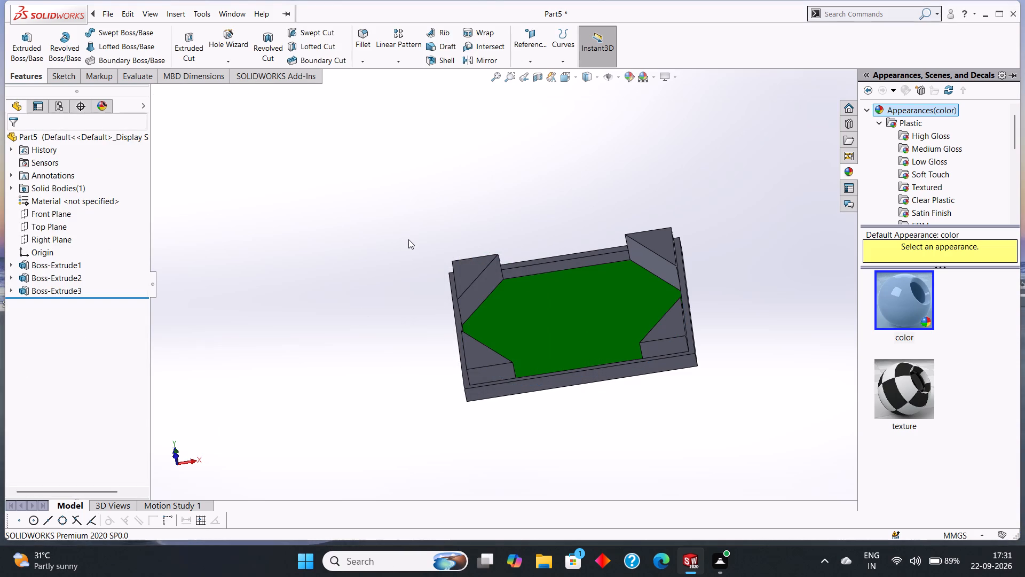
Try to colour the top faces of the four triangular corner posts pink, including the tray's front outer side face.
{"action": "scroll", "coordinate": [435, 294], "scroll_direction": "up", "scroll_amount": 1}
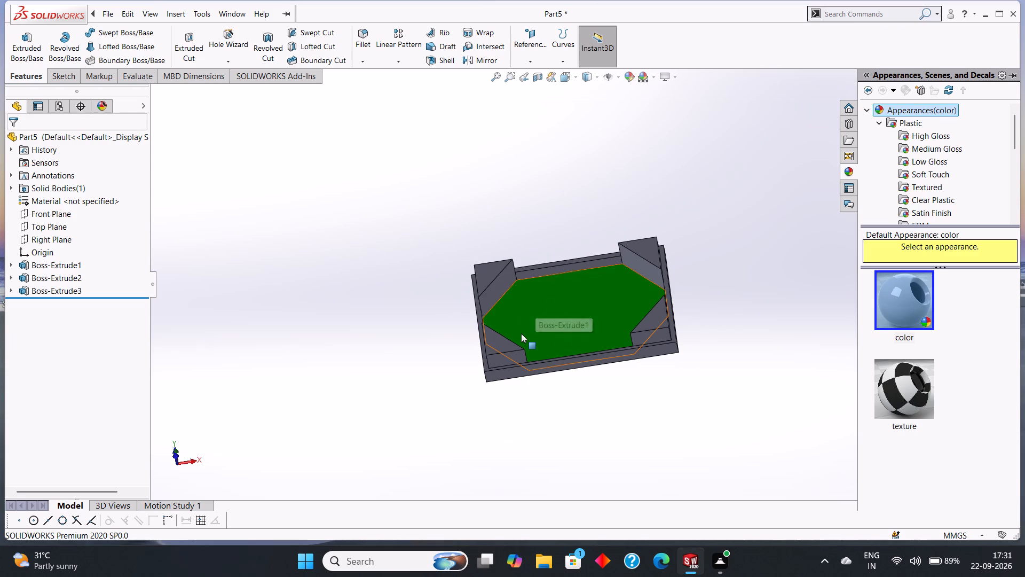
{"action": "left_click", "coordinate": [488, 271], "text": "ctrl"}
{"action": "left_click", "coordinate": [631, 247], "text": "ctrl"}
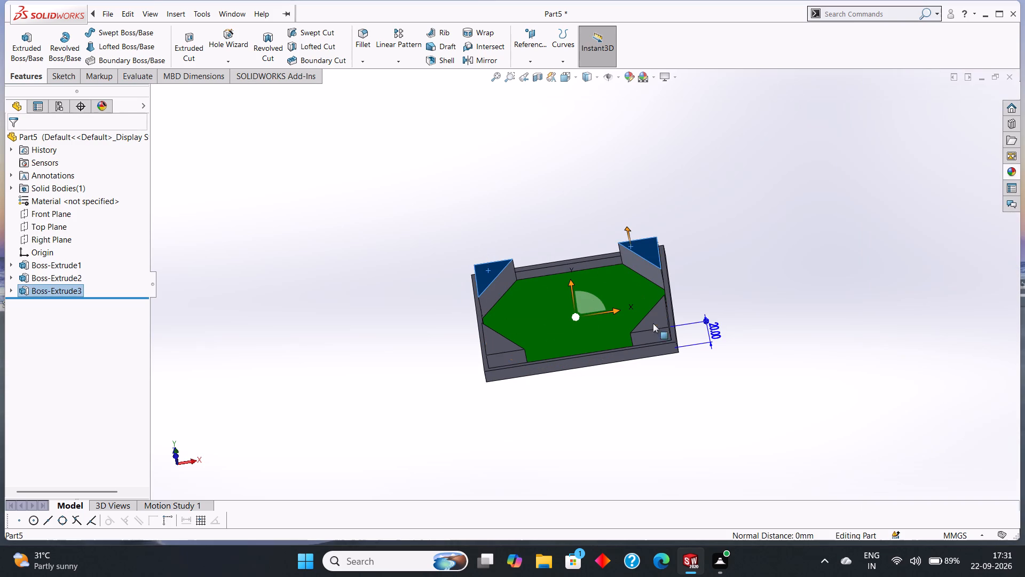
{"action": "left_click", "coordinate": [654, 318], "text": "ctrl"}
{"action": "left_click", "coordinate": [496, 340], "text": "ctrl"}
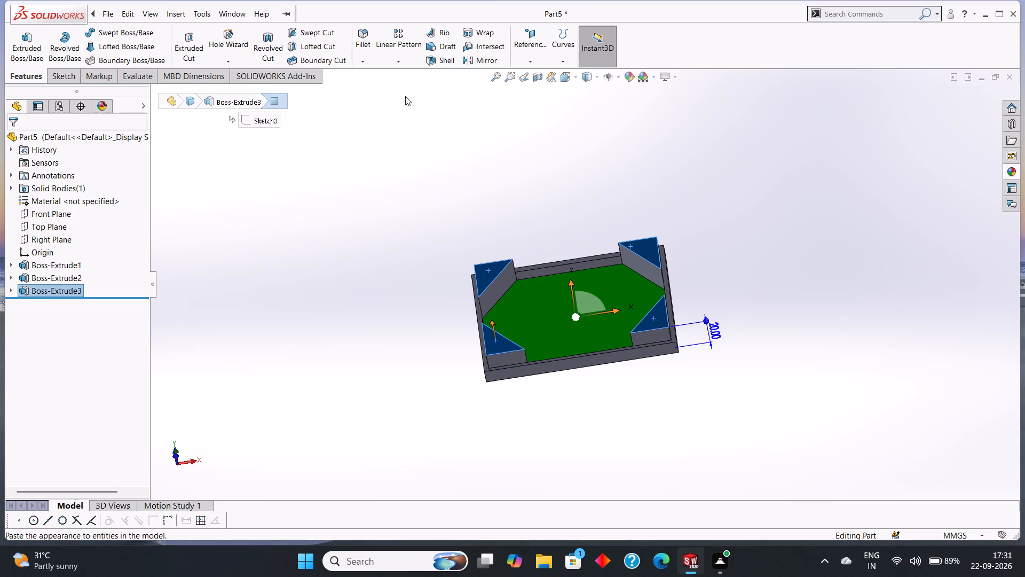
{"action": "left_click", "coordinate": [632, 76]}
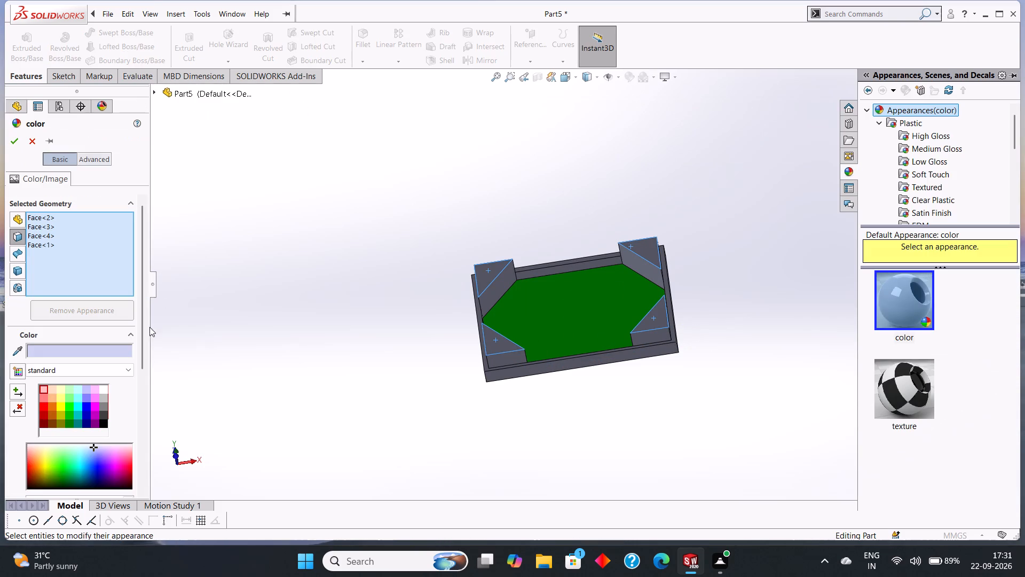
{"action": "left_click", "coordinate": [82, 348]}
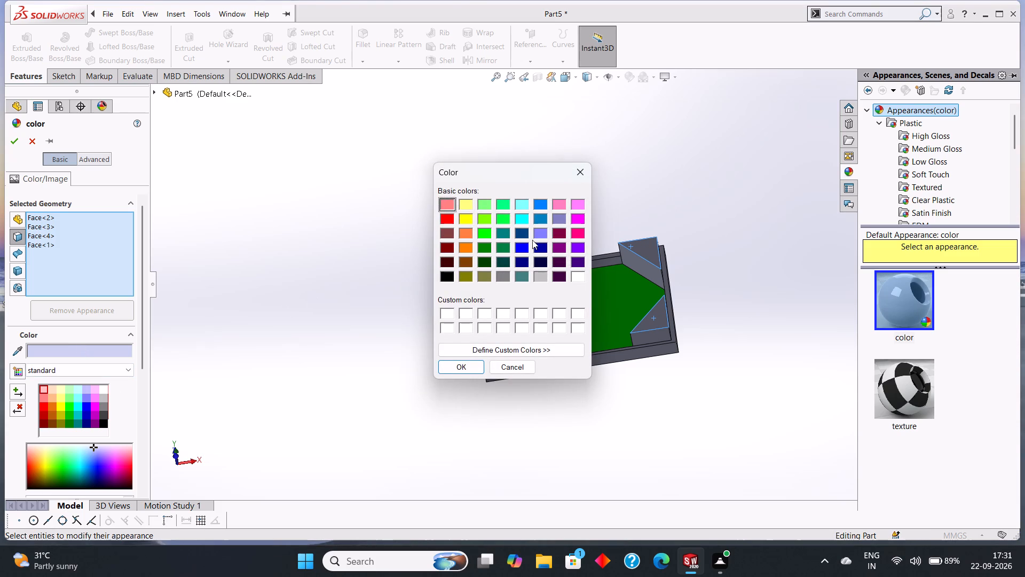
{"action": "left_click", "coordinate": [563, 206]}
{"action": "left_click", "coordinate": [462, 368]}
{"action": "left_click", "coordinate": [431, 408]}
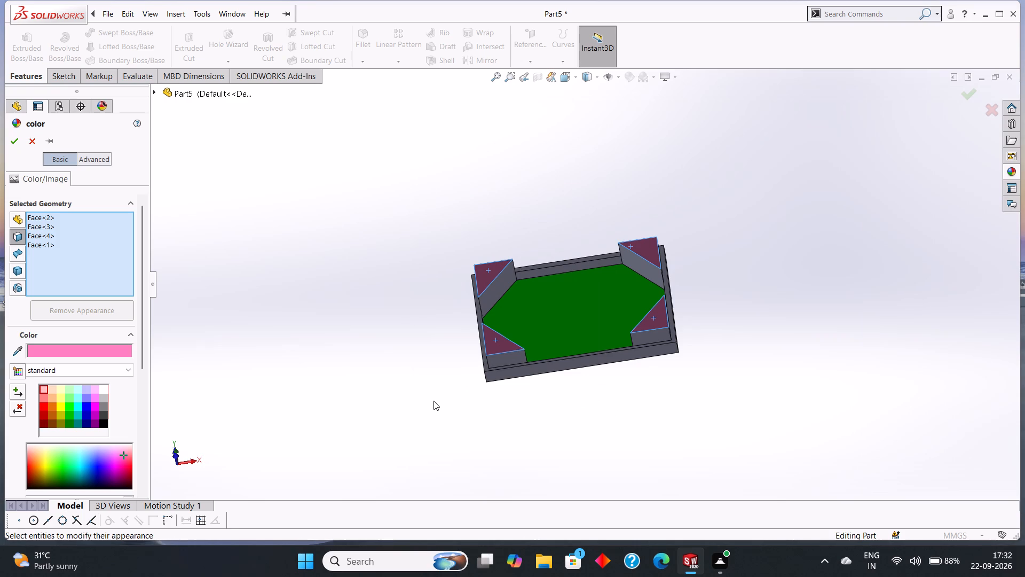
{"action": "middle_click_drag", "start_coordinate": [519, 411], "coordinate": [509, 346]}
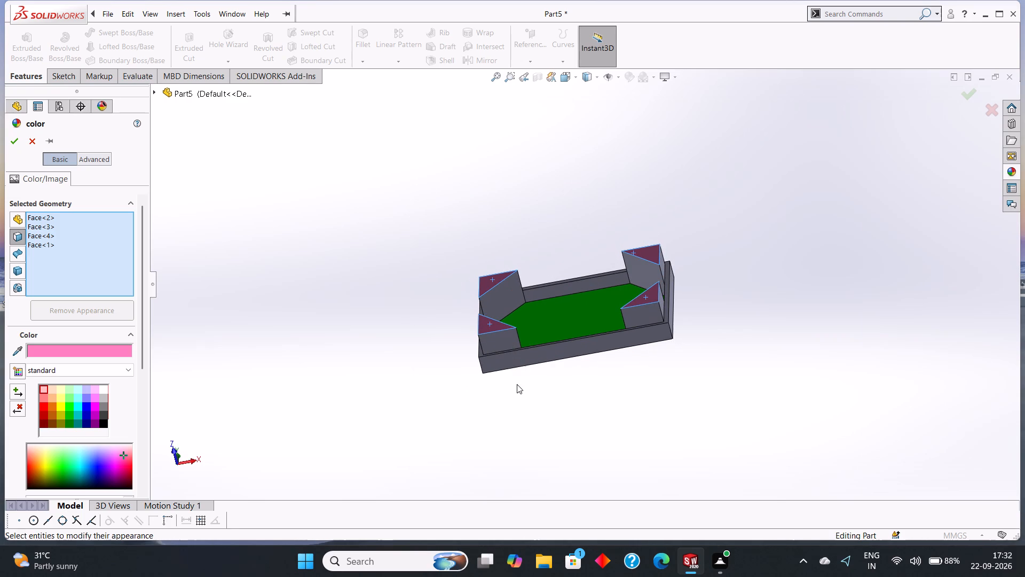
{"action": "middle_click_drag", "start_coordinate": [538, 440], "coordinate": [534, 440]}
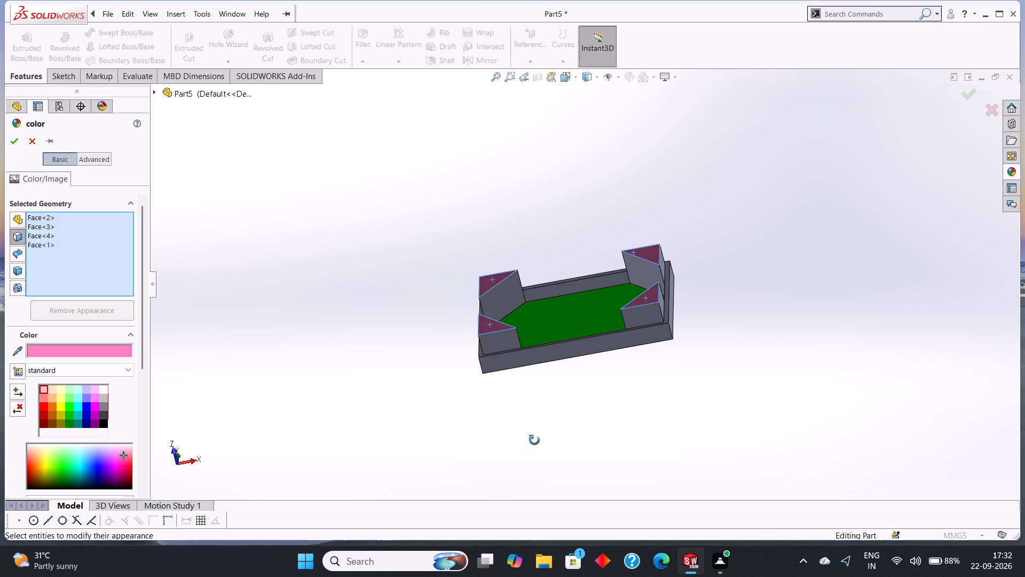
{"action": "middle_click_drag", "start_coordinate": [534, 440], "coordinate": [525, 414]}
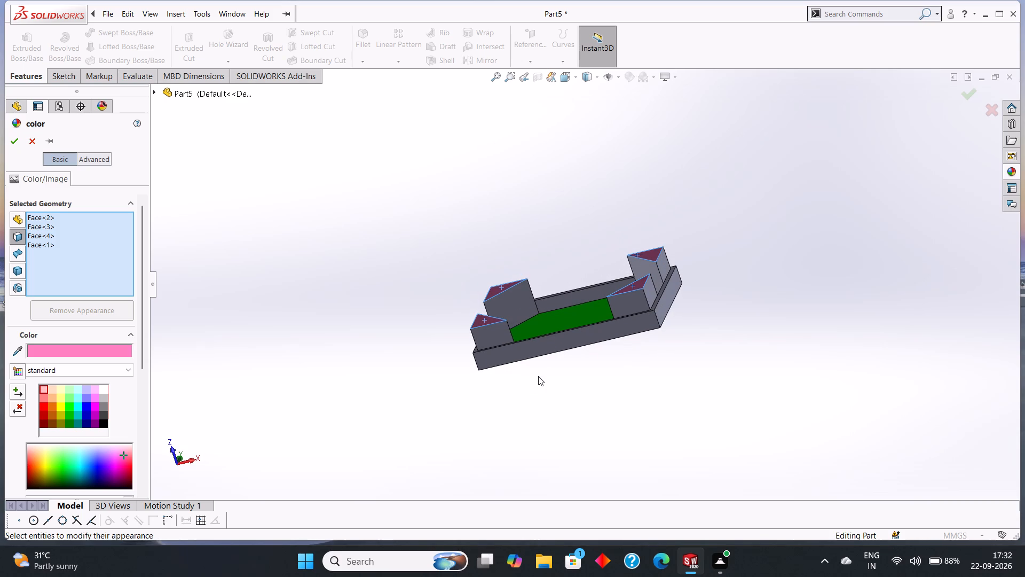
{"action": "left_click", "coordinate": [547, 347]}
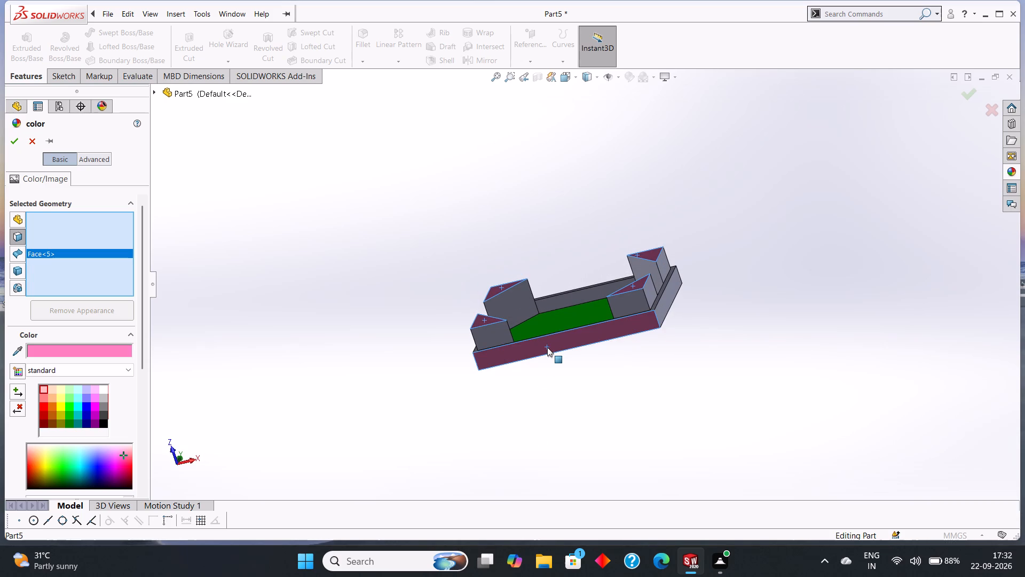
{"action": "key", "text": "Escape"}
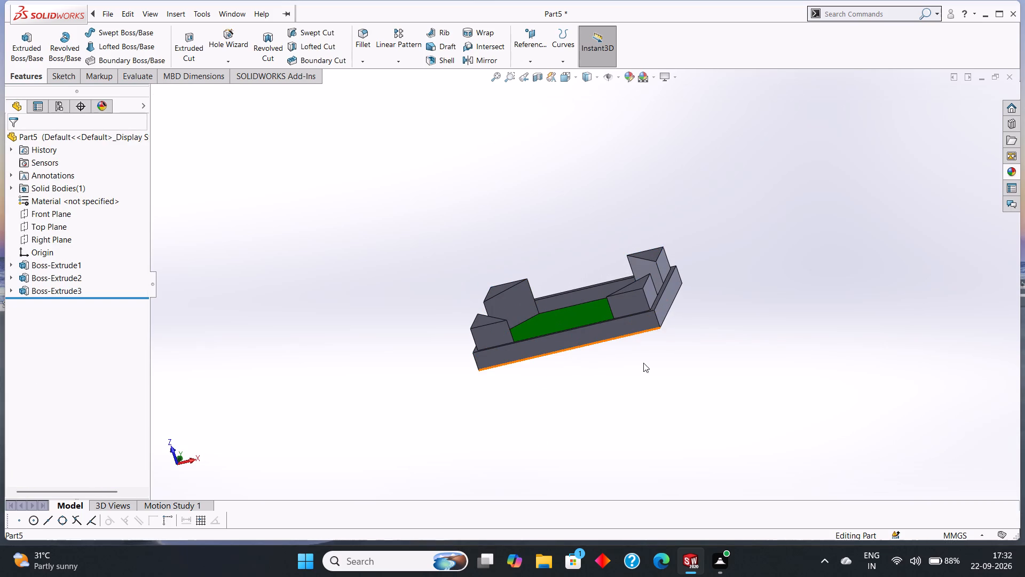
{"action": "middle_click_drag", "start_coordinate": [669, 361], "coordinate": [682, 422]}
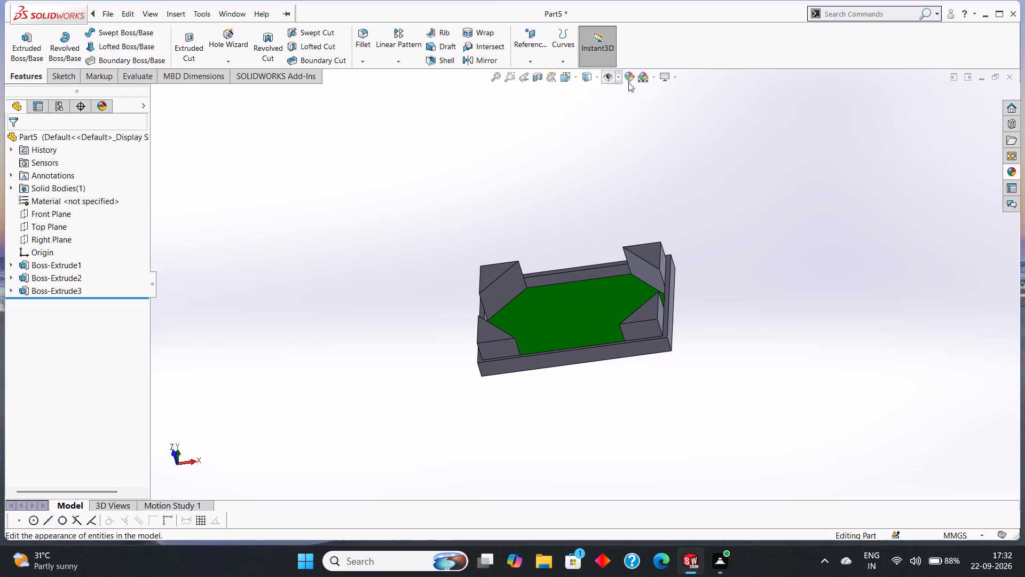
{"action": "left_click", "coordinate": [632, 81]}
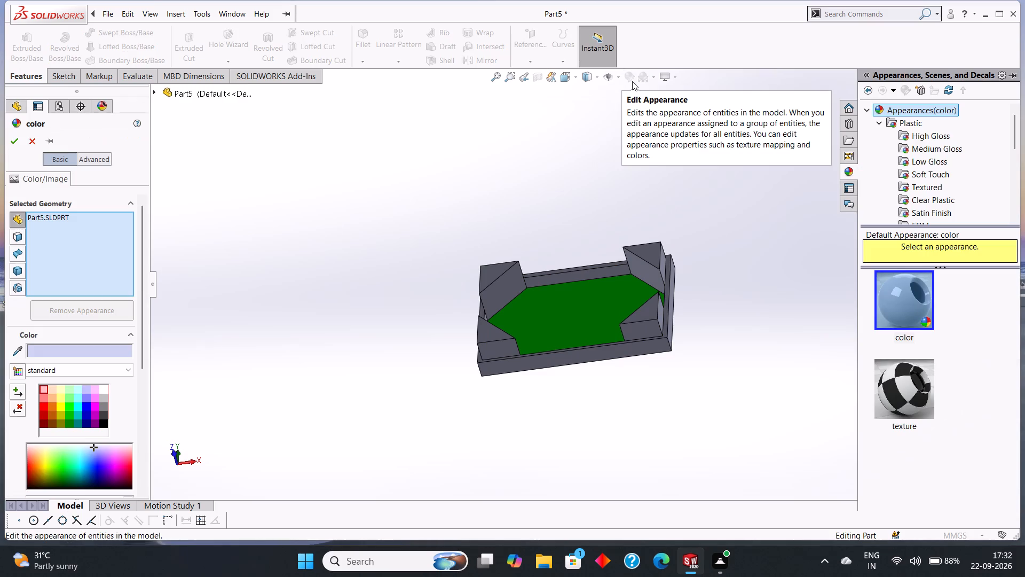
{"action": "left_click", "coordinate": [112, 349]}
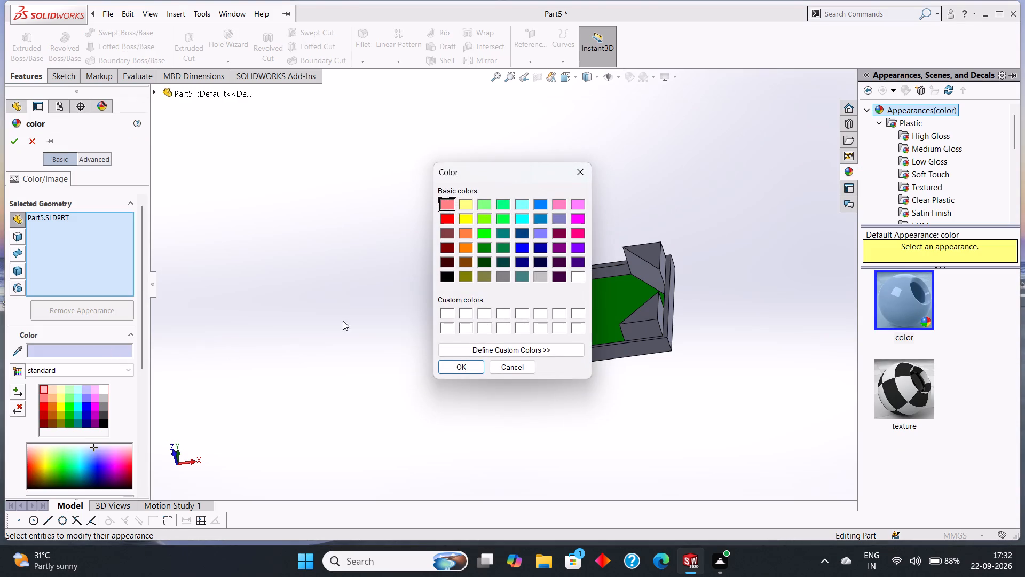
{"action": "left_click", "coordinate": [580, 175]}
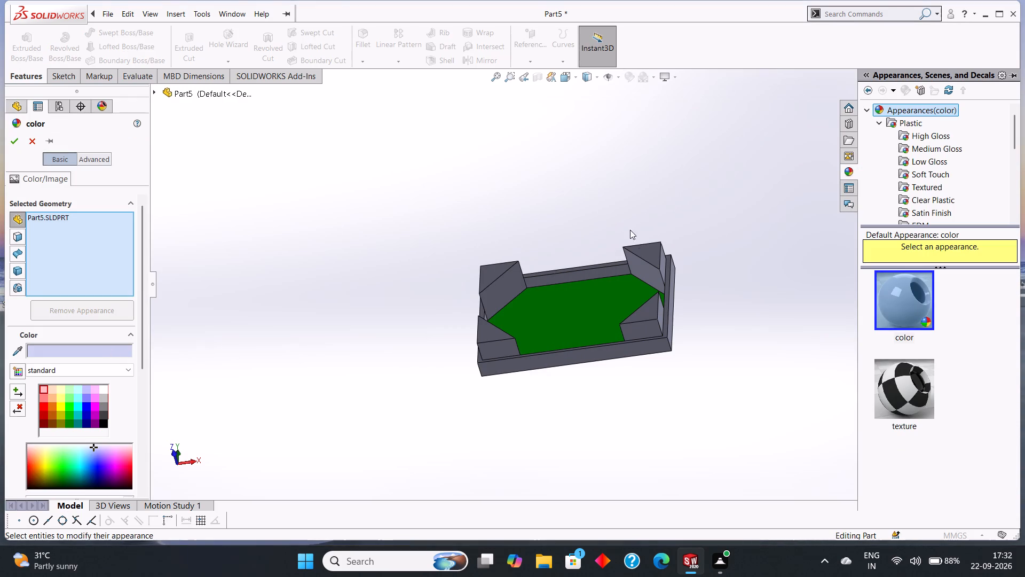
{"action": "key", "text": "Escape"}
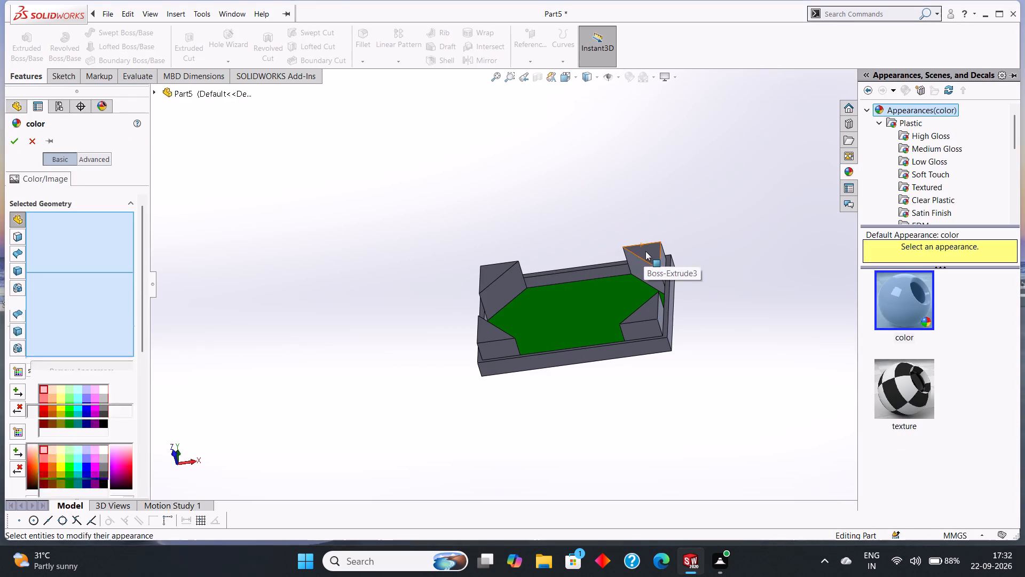
Apply a pink colour appearance to the top faces of the four triangular corner posts.
{"action": "middle_click_drag", "start_coordinate": [692, 218], "coordinate": [700, 264]}
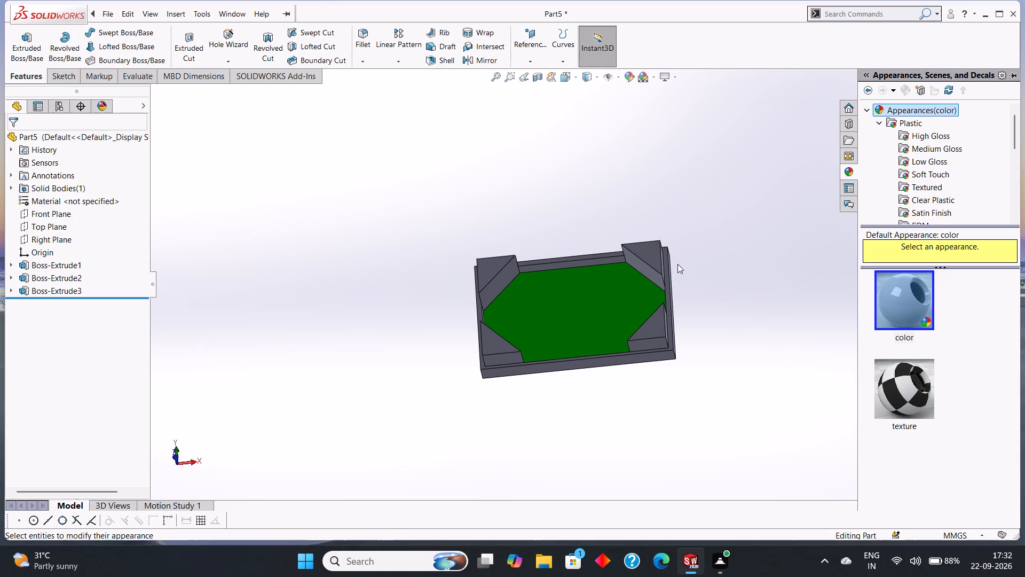
{"action": "left_click", "coordinate": [655, 251]}
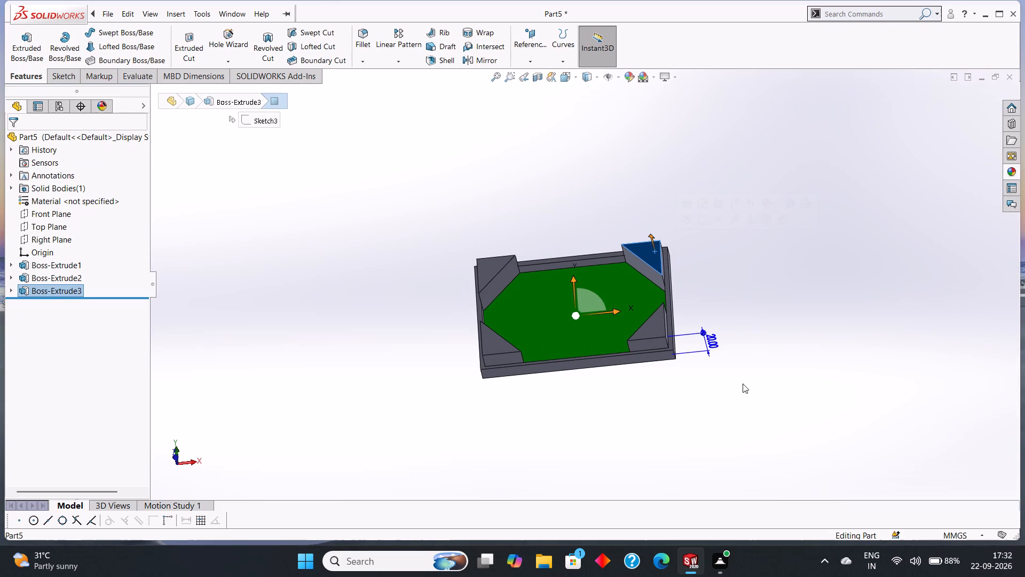
{"action": "left_click", "coordinate": [653, 331], "text": "ctrl"}
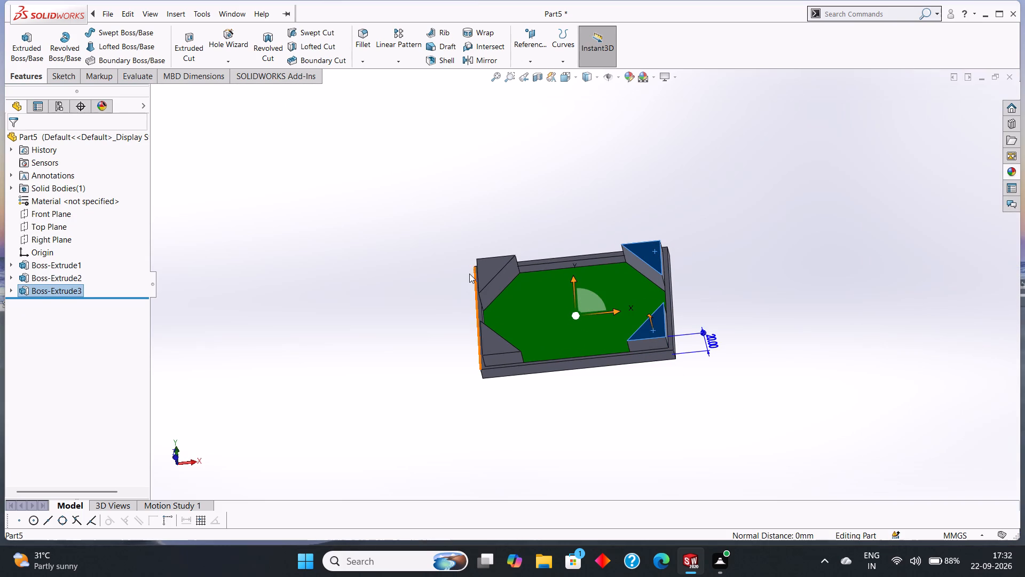
{"action": "left_click", "coordinate": [489, 269], "text": "ctrl"}
{"action": "left_click", "coordinate": [491, 344], "text": "ctrl"}
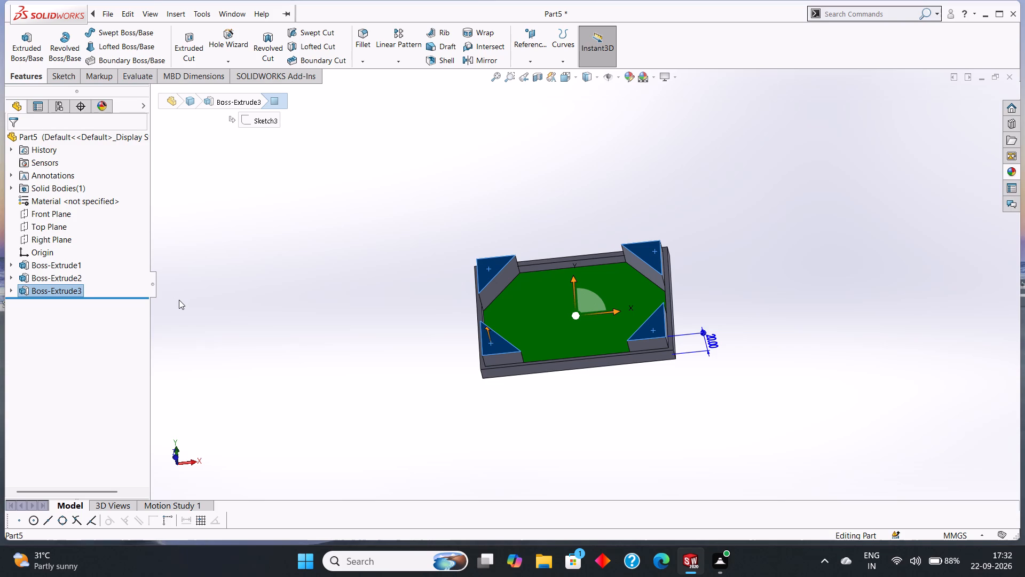
{"action": "left_click", "coordinate": [633, 79]}
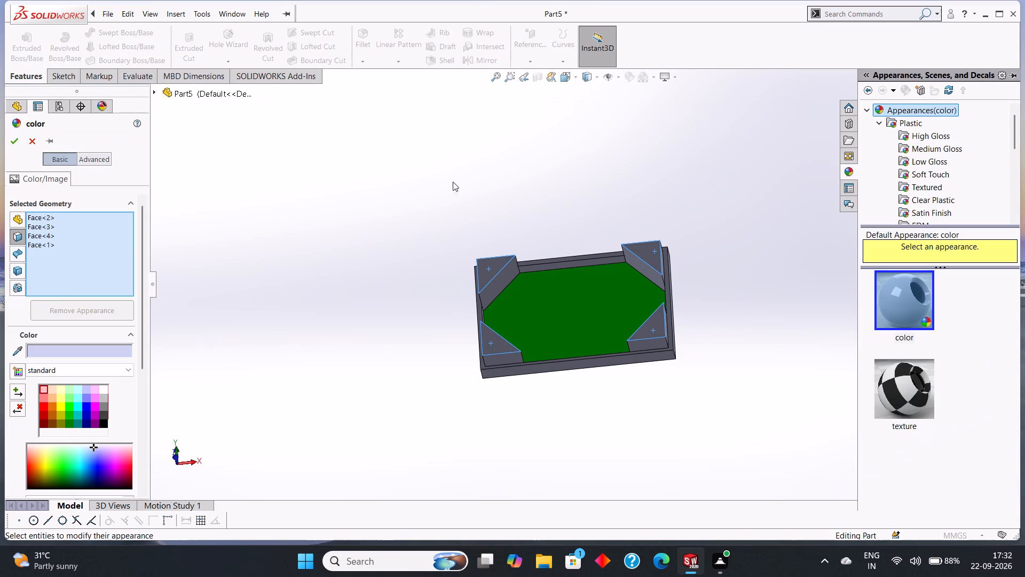
{"action": "left_click", "coordinate": [91, 354]}
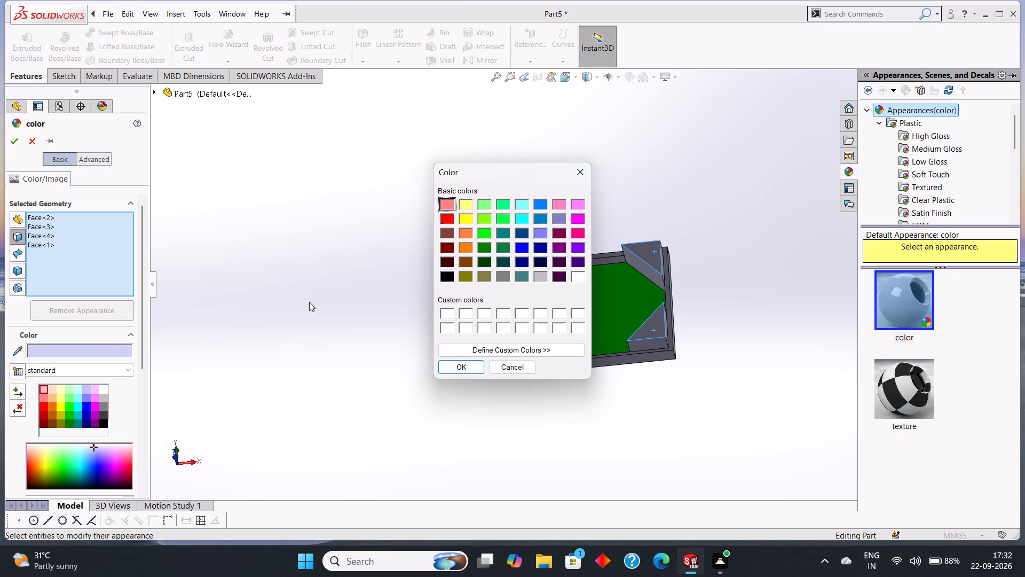
{"action": "left_click", "coordinate": [558, 206]}
{"action": "left_click", "coordinate": [464, 365]}
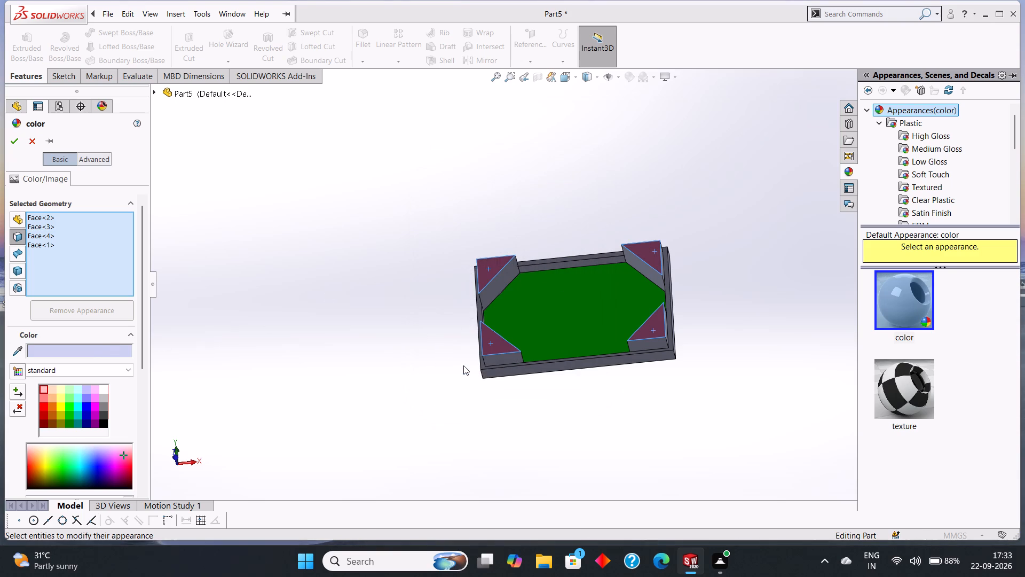
{"action": "left_click", "coordinate": [19, 143]}
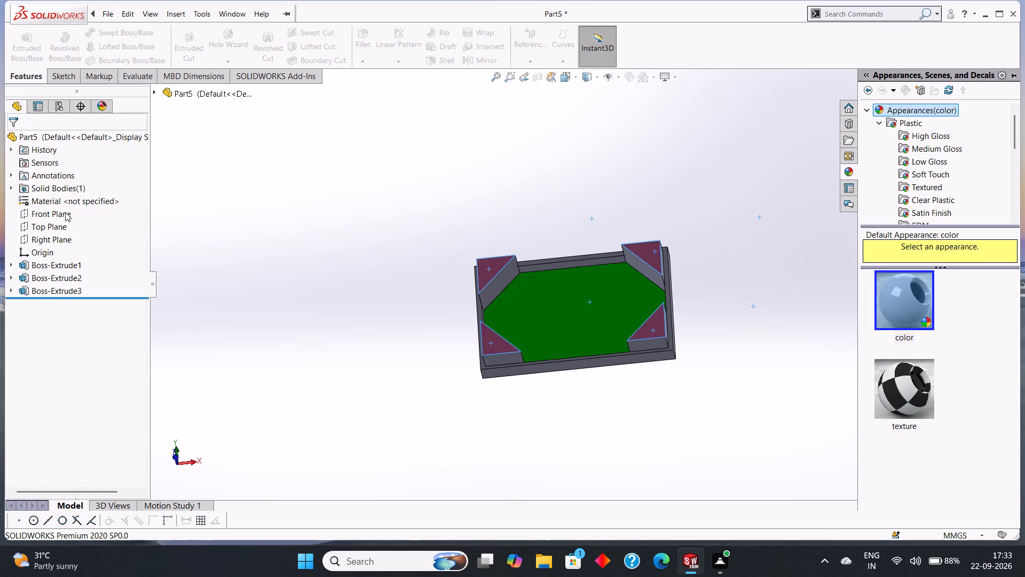
{"action": "left_click", "coordinate": [319, 352]}
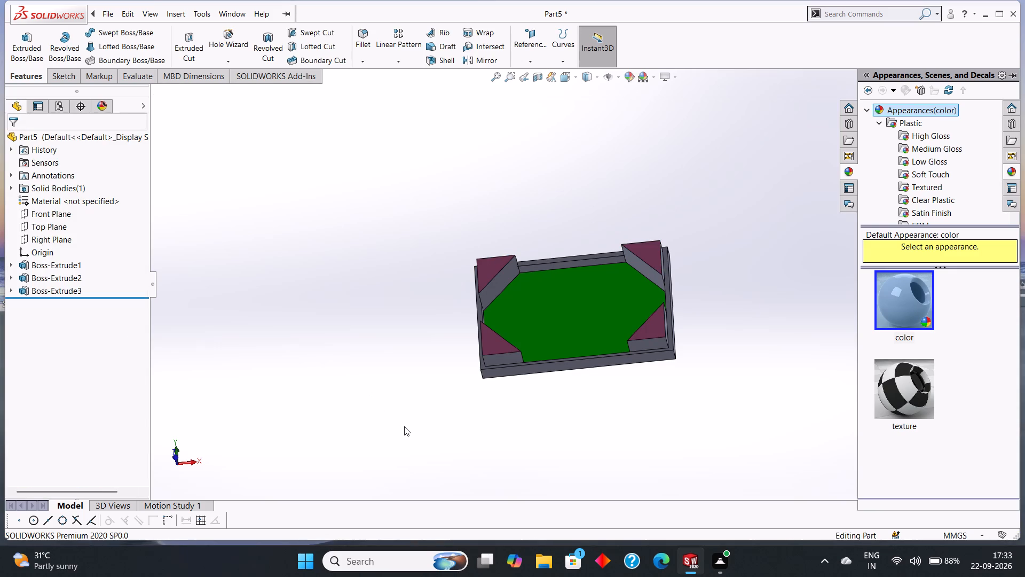
Apply a red colour appearance to the tray's two long outer side faces.
{"action": "middle_click_drag", "start_coordinate": [404, 426], "coordinate": [396, 396]}
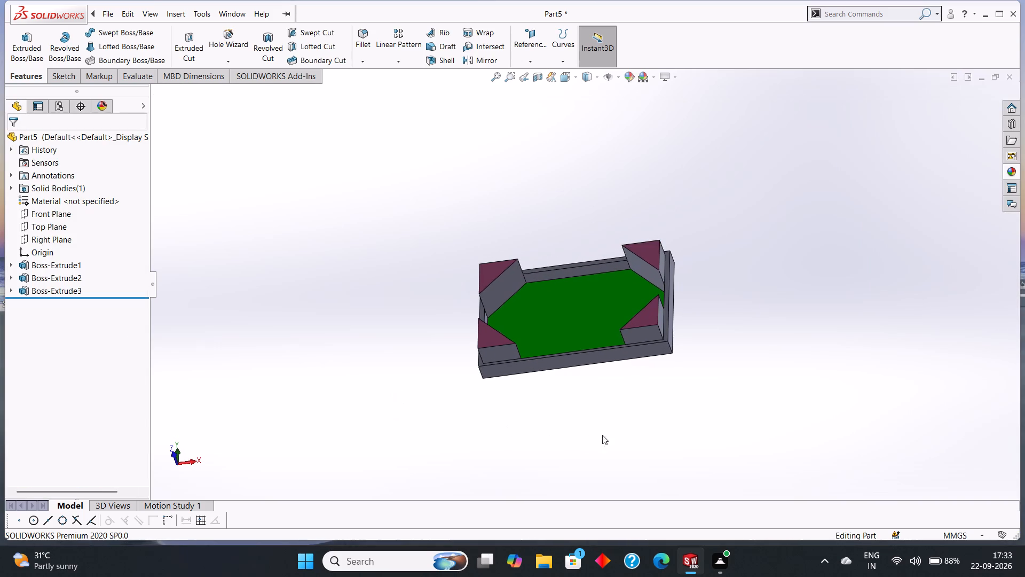
{"action": "left_click", "coordinate": [590, 355]}
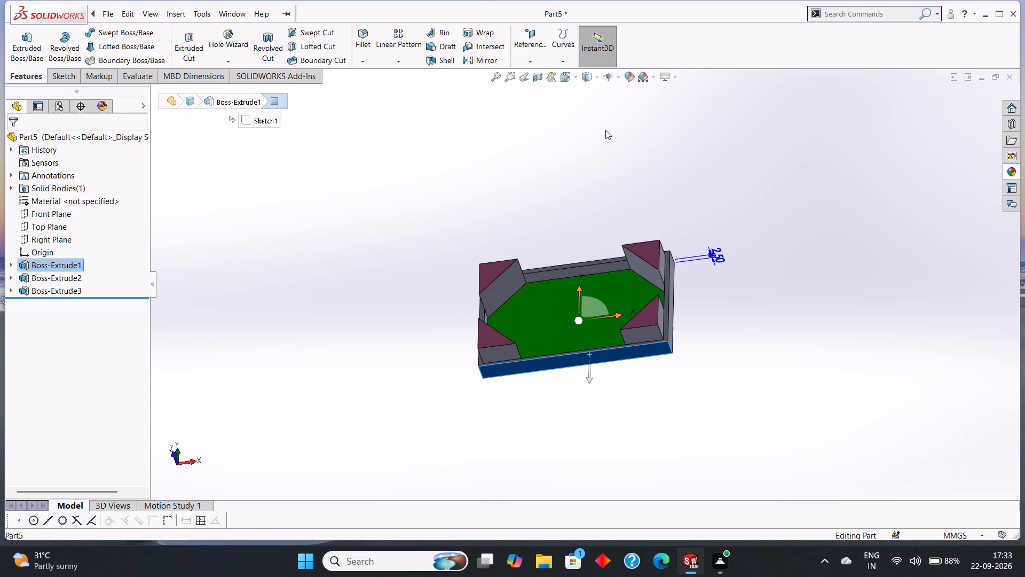
{"action": "middle_click_drag", "start_coordinate": [605, 130], "coordinate": [604, 339]}
{"action": "left_click", "coordinate": [610, 256]}
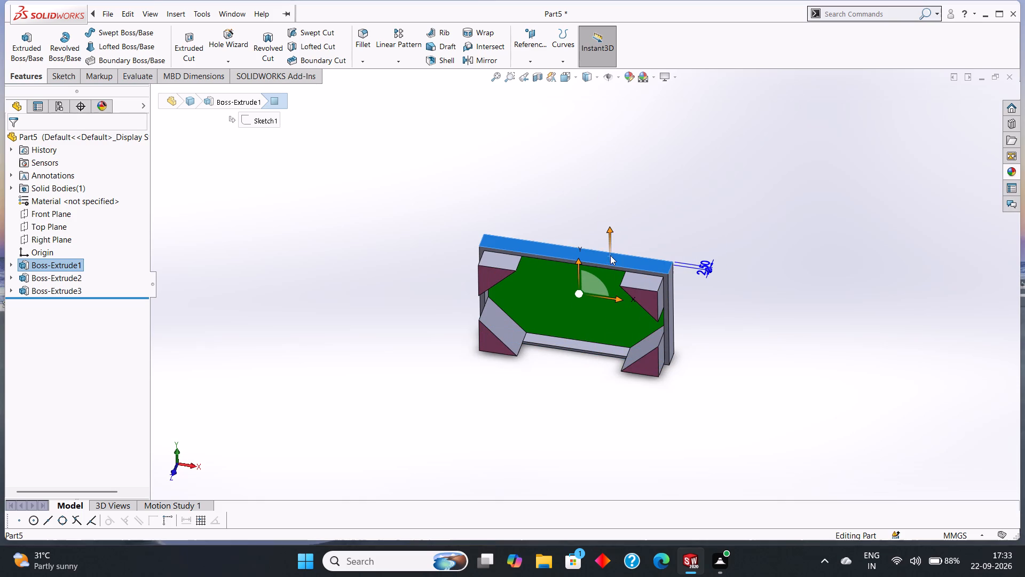
{"action": "middle_click_drag", "start_coordinate": [753, 316], "coordinate": [772, 169]}
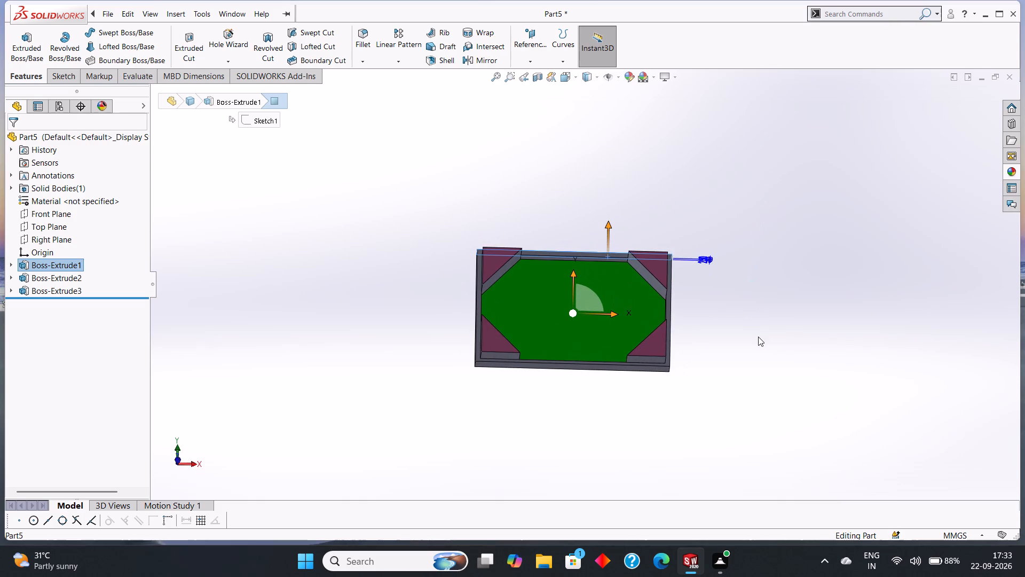
{"action": "middle_click_drag", "start_coordinate": [758, 337], "coordinate": [760, 287]}
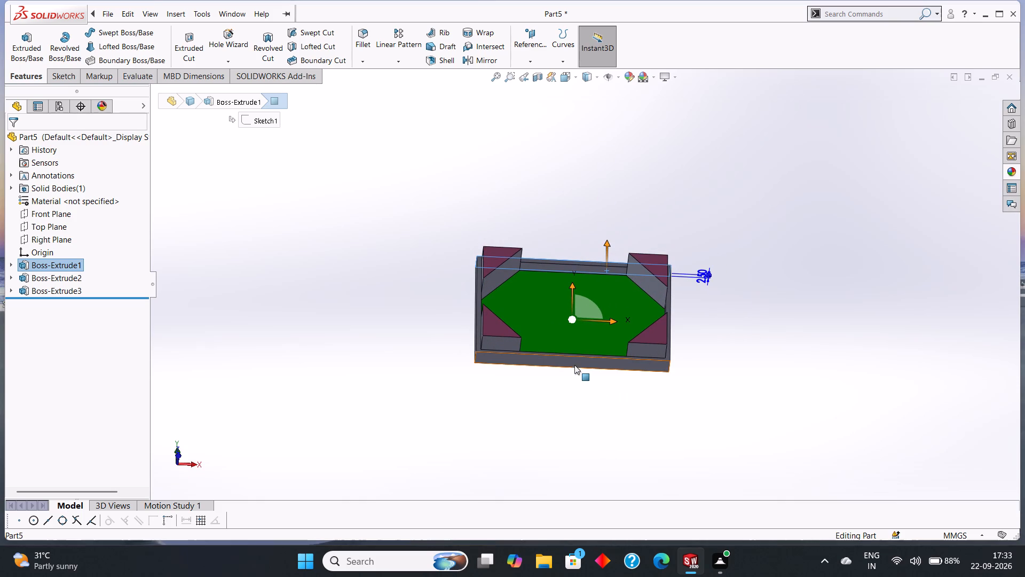
{"action": "left_click", "coordinate": [574, 363], "text": "ctrl"}
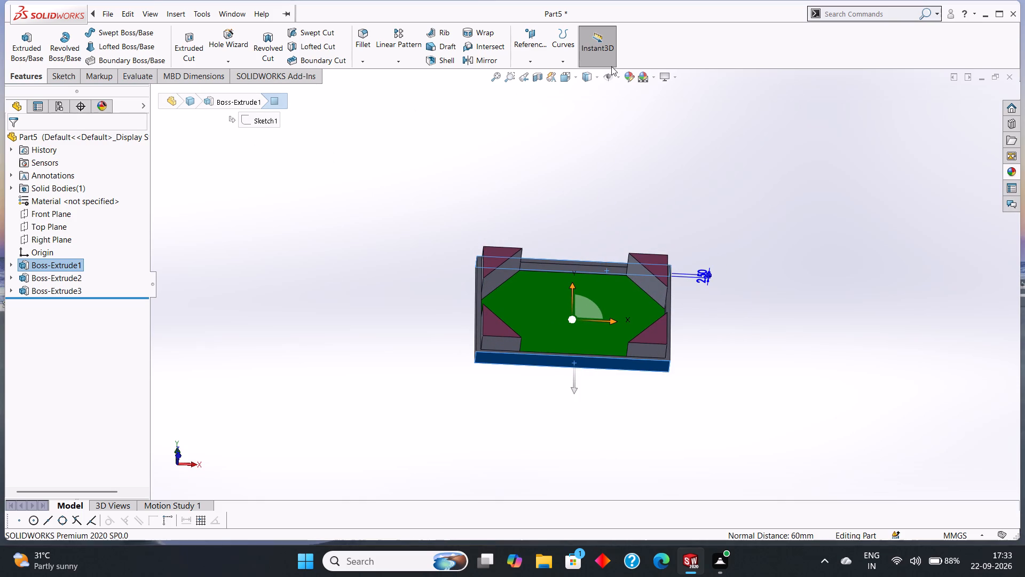
{"action": "left_click", "coordinate": [629, 76]}
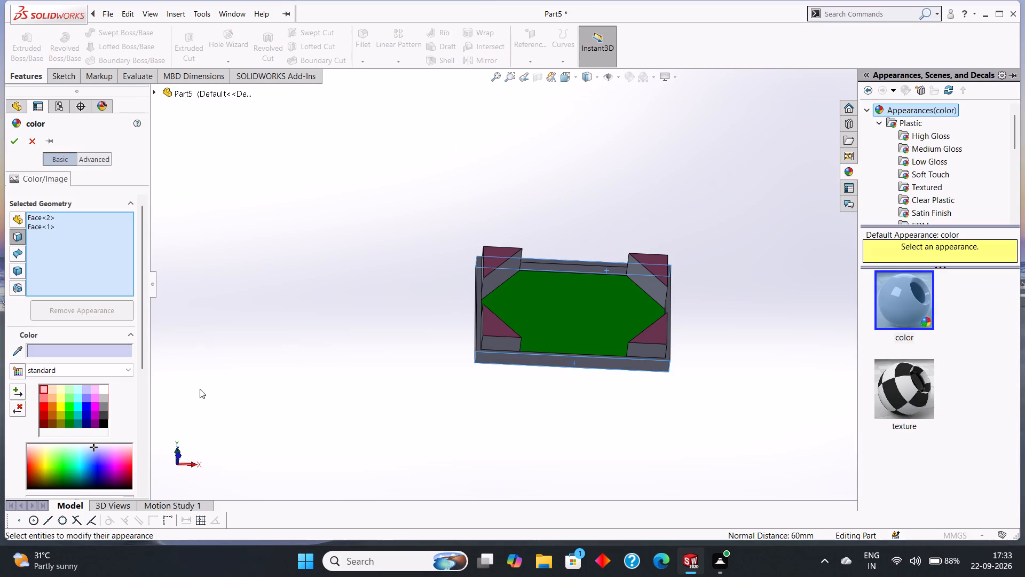
{"action": "left_click", "coordinate": [64, 347]}
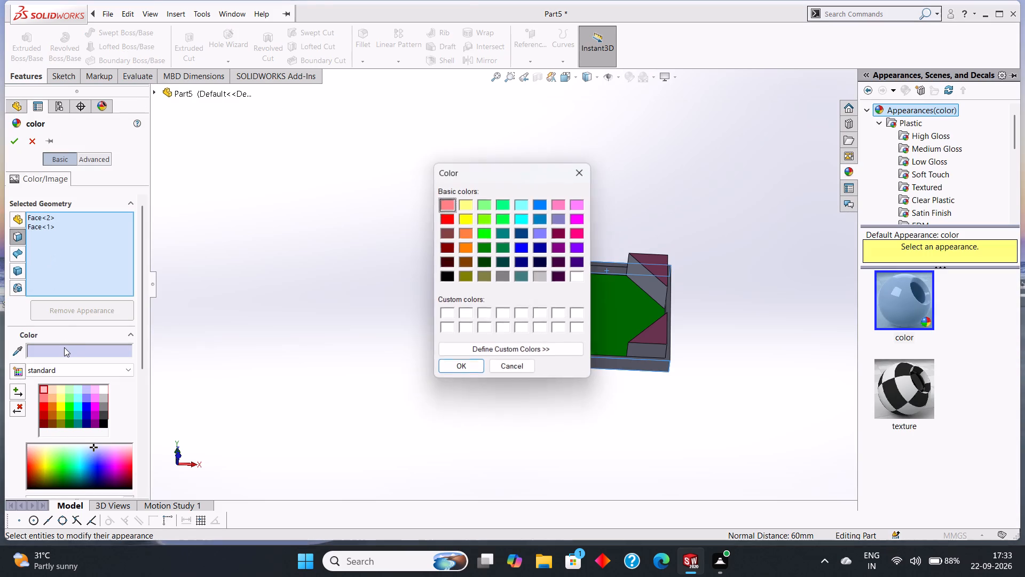
{"action": "left_click", "coordinate": [446, 219]}
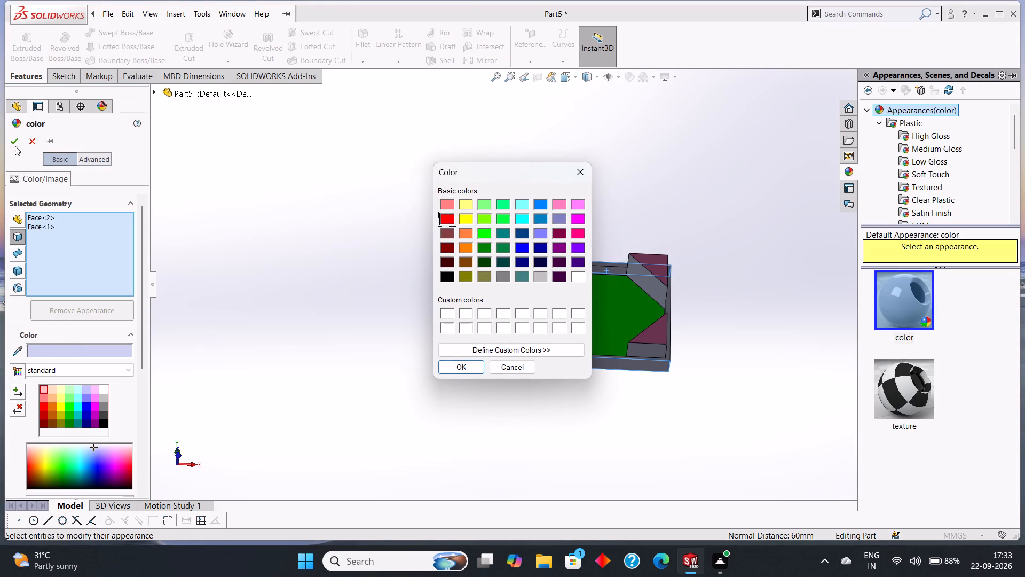
{"action": "left_click", "coordinate": [15, 145]}
{"action": "left_click", "coordinate": [460, 365]}
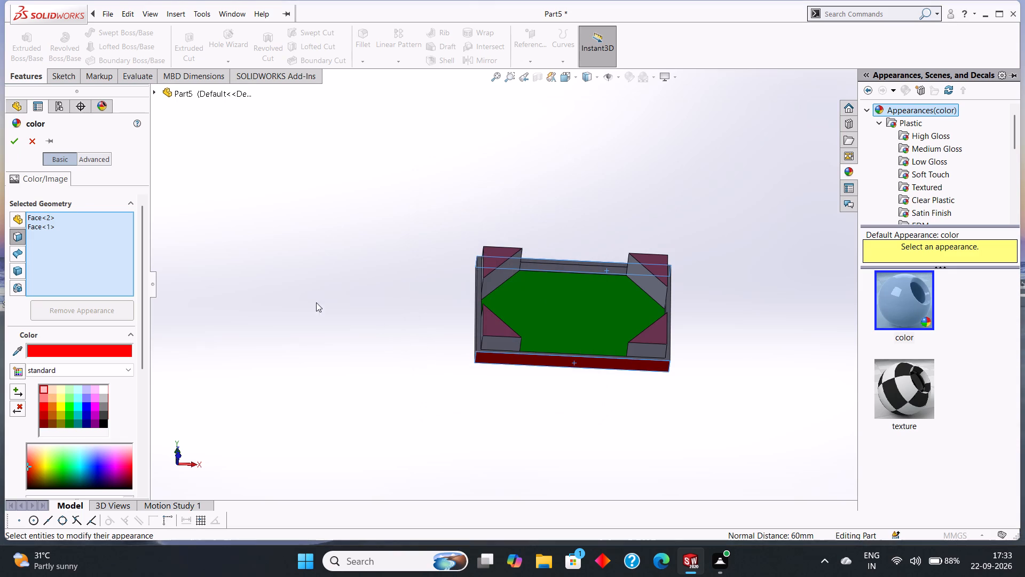
{"action": "left_click", "coordinate": [22, 142]}
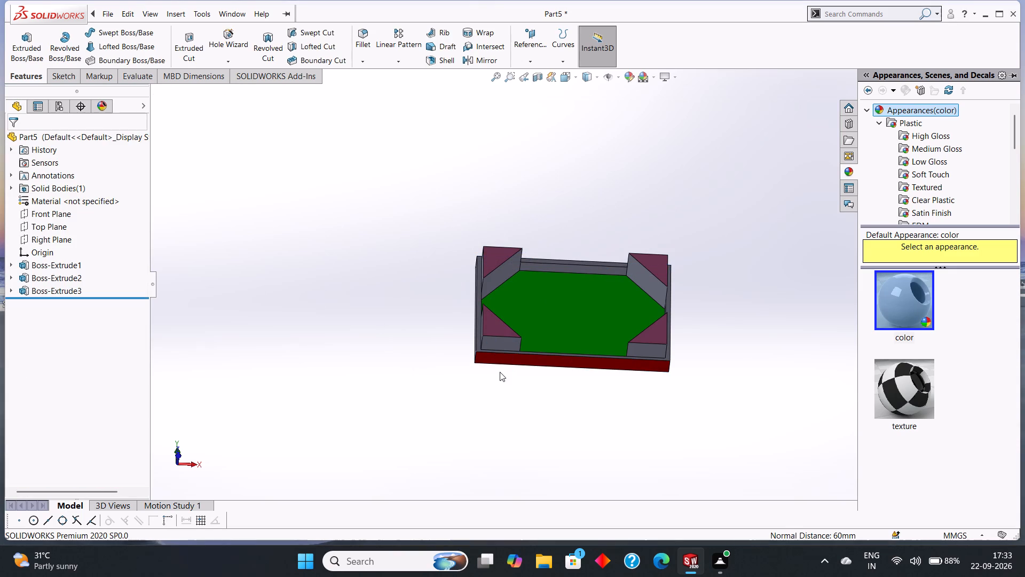
Apply a light yellow colour appearance to the tray's two short outer side faces.
{"action": "middle_click_drag", "start_coordinate": [703, 388], "coordinate": [650, 400]}
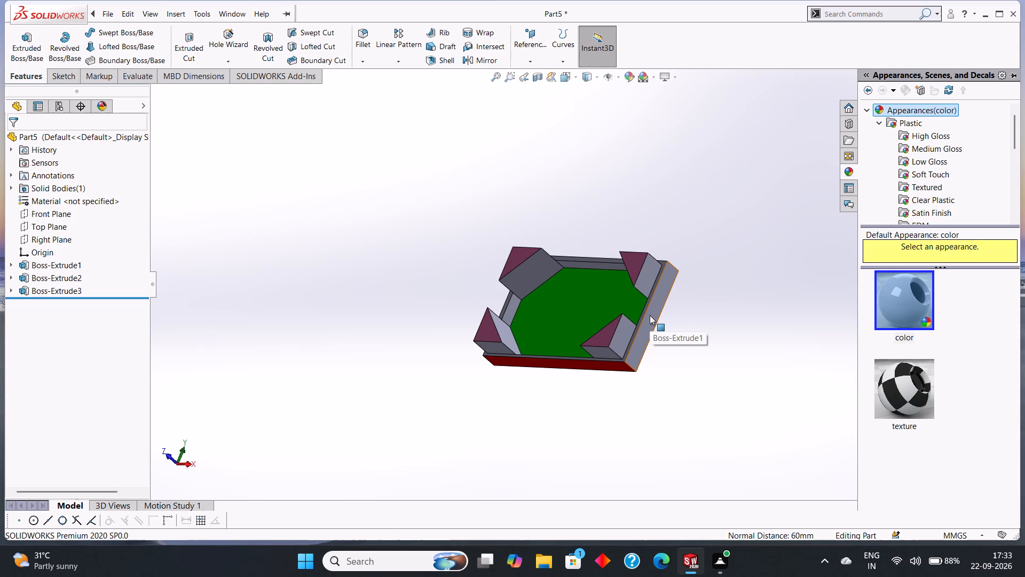
{"action": "left_click", "coordinate": [650, 315]}
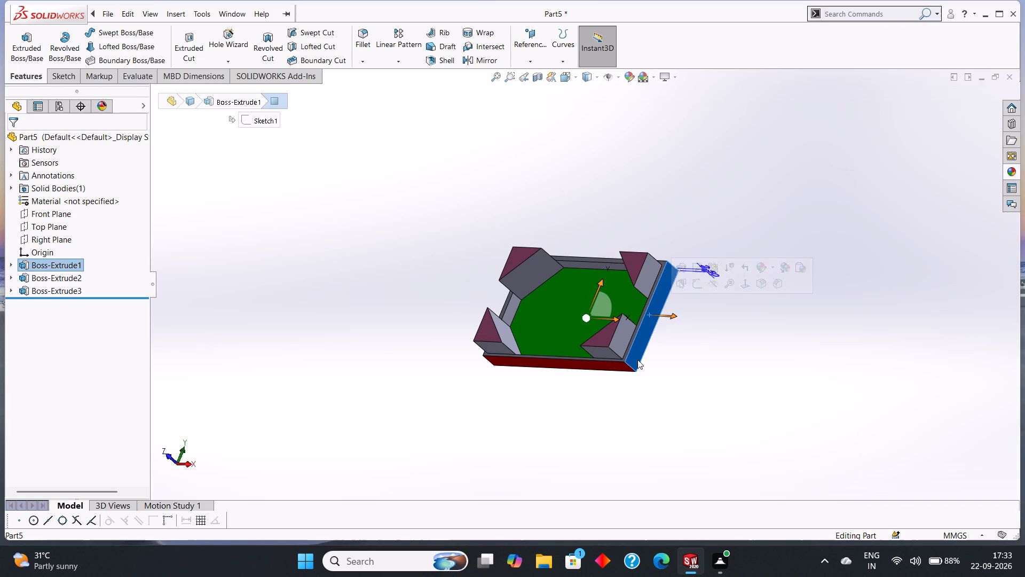
{"action": "middle_click_drag", "start_coordinate": [524, 402], "coordinate": [580, 406], "text": "ctrl"}
{"action": "middle_click_drag", "start_coordinate": [719, 388], "coordinate": [817, 406]}
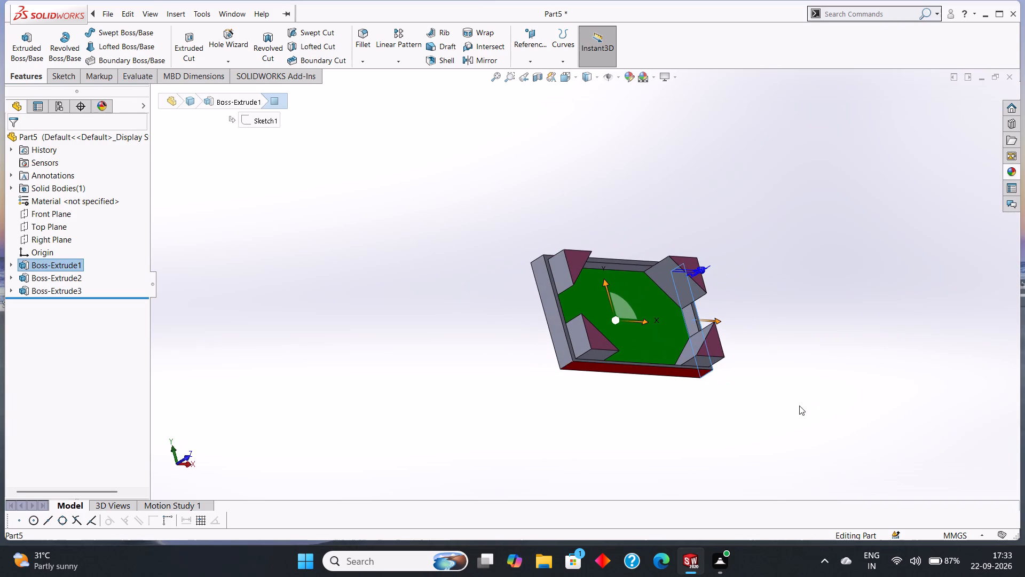
{"action": "left_click", "coordinate": [553, 306], "text": "ctrl"}
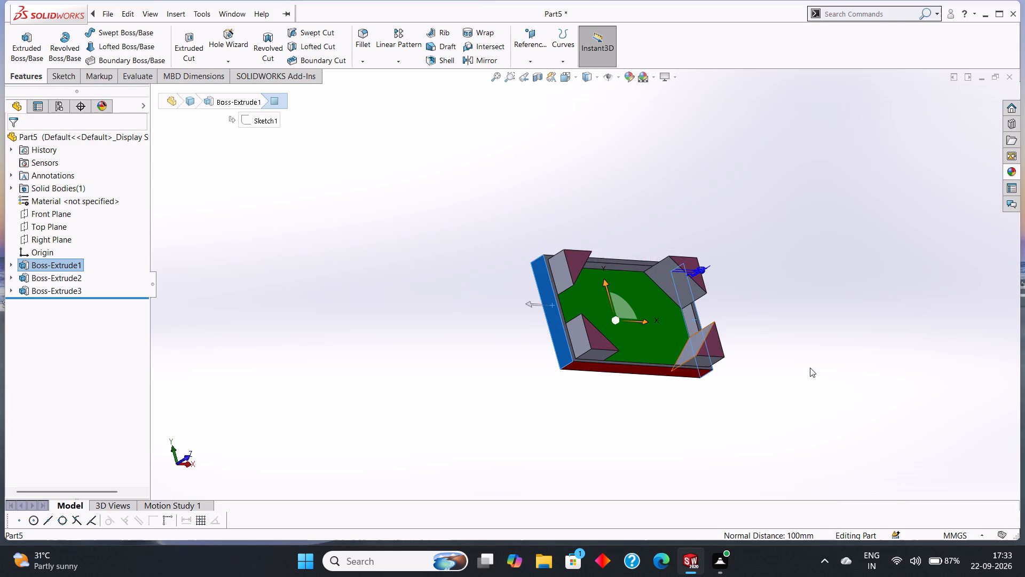
{"action": "middle_click_drag", "start_coordinate": [812, 356], "coordinate": [745, 434]}
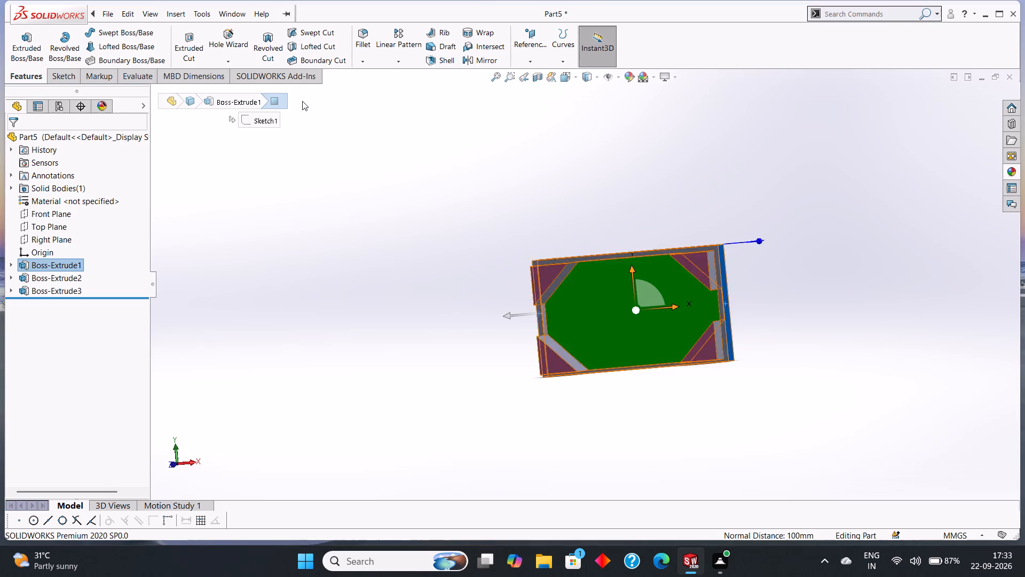
{"action": "left_click", "coordinate": [628, 77]}
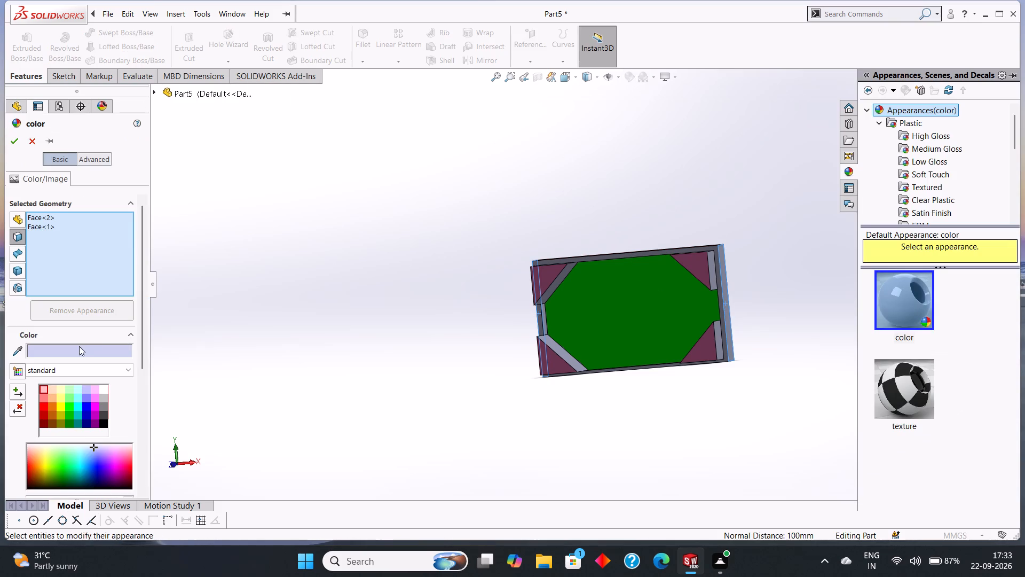
{"action": "left_click", "coordinate": [62, 350]}
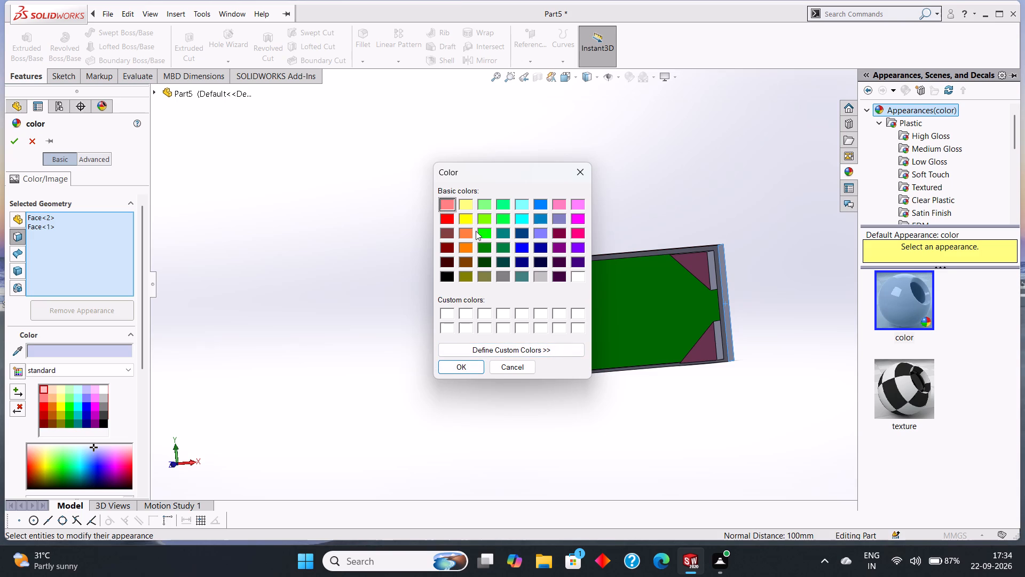
{"action": "left_click", "coordinate": [463, 208]}
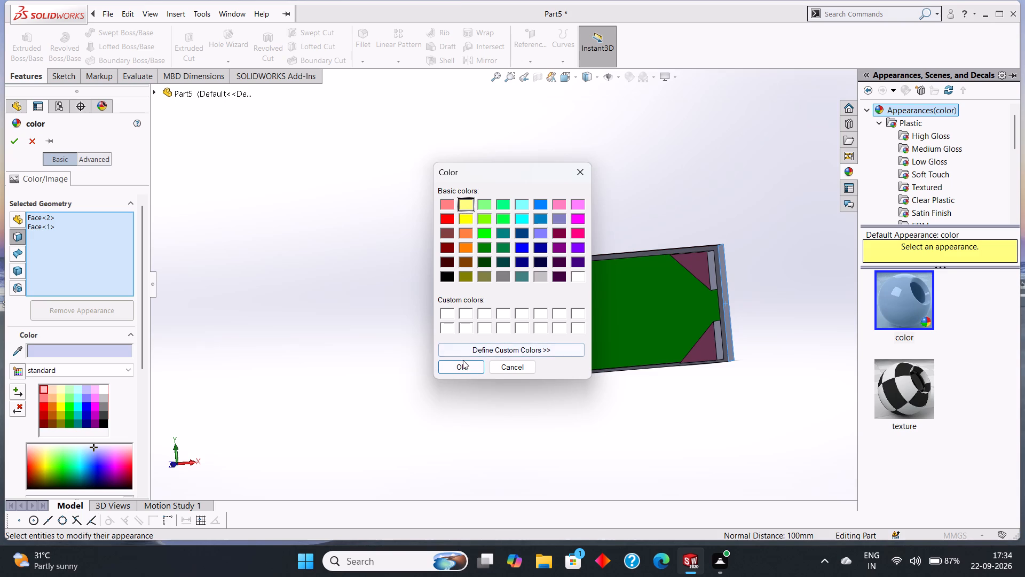
{"action": "left_click", "coordinate": [463, 361]}
{"action": "left_click", "coordinate": [13, 140]}
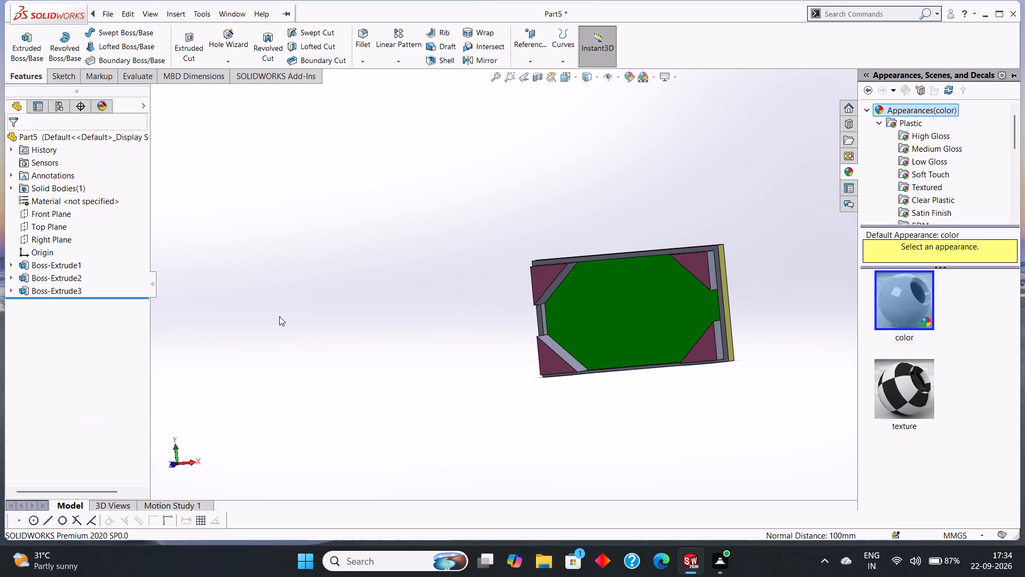
Apply a bright green colour appearance to the four corner-post side faces that face the tray's short sides.
{"action": "middle_click_drag", "start_coordinate": [279, 316], "coordinate": [246, 310]}
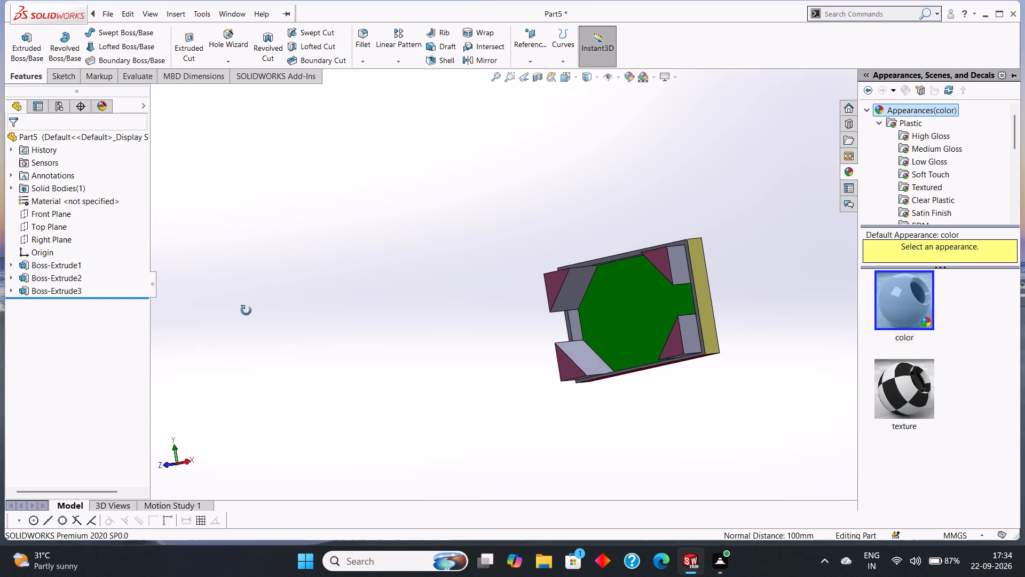
{"action": "middle_click_drag", "start_coordinate": [246, 310], "coordinate": [259, 267]}
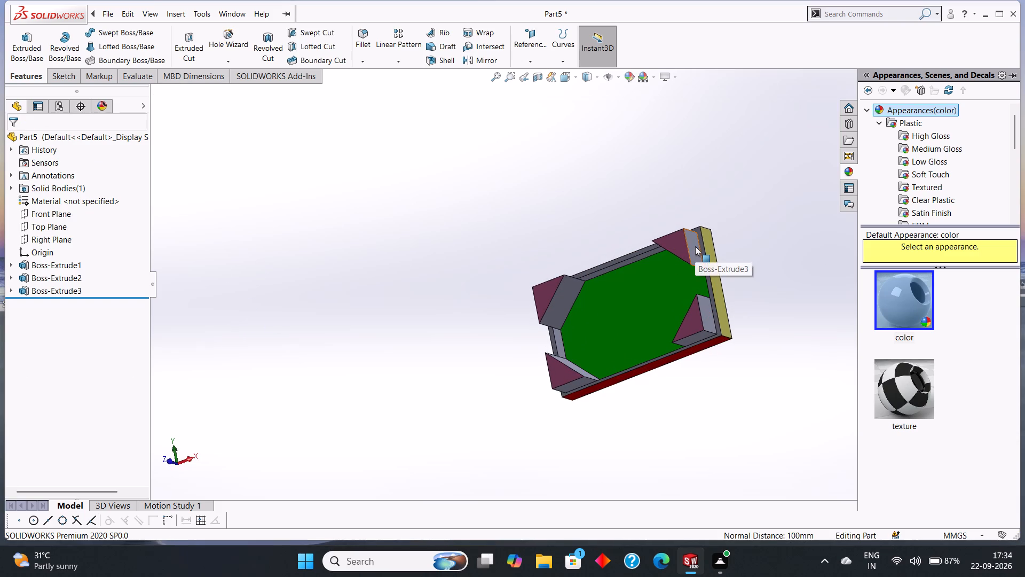
{"action": "left_click", "coordinate": [695, 246], "text": "ctrl"}
{"action": "left_click", "coordinate": [703, 307], "text": "ctrl"}
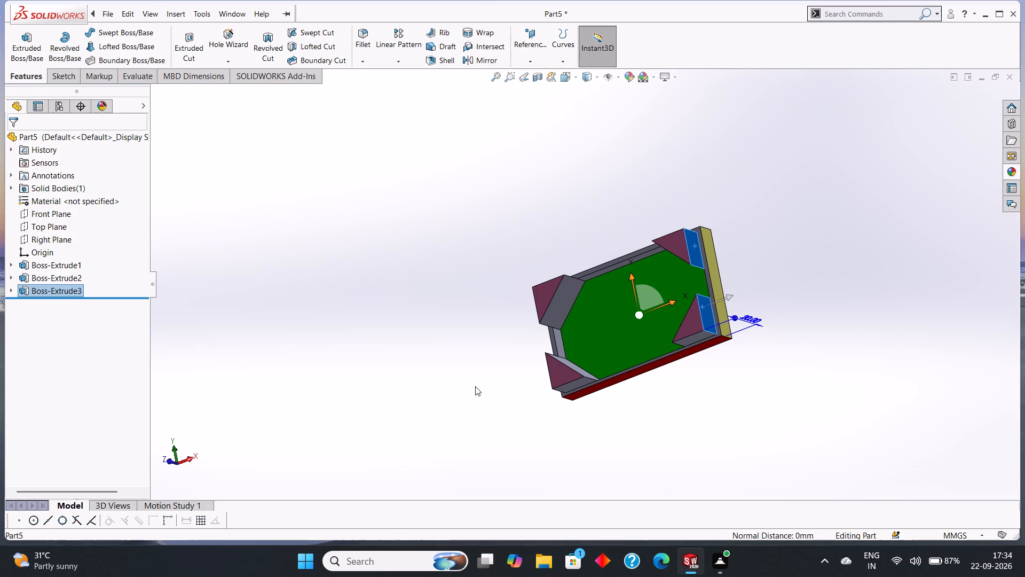
{"action": "middle_click_drag", "start_coordinate": [446, 392], "coordinate": [488, 372], "text": "ctrl"}
{"action": "middle_click_drag", "start_coordinate": [495, 369], "coordinate": [570, 318]}
{"action": "left_click", "coordinate": [617, 328], "text": "ctrl"}
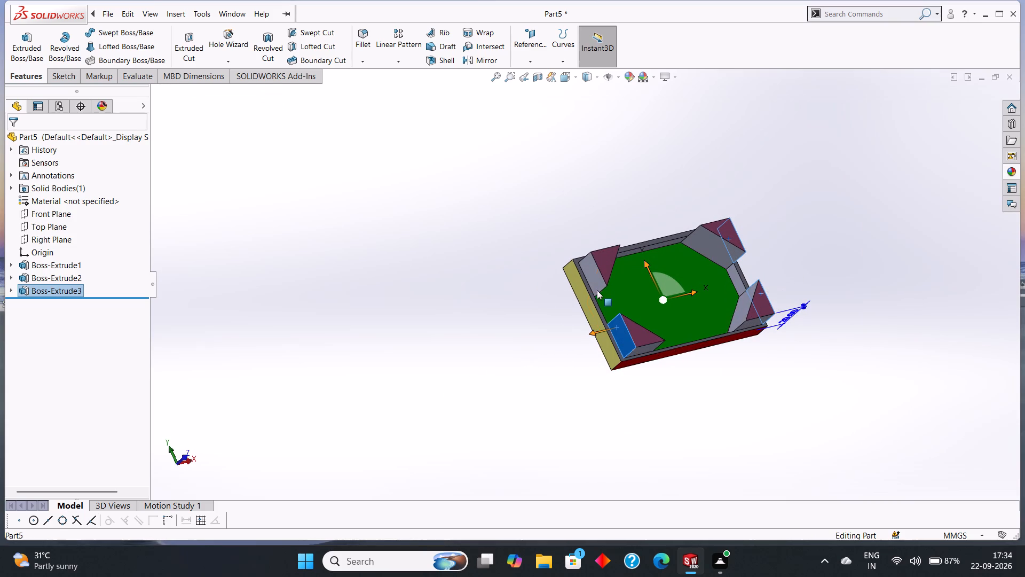
{"action": "left_click", "coordinate": [592, 273], "text": "ctrl"}
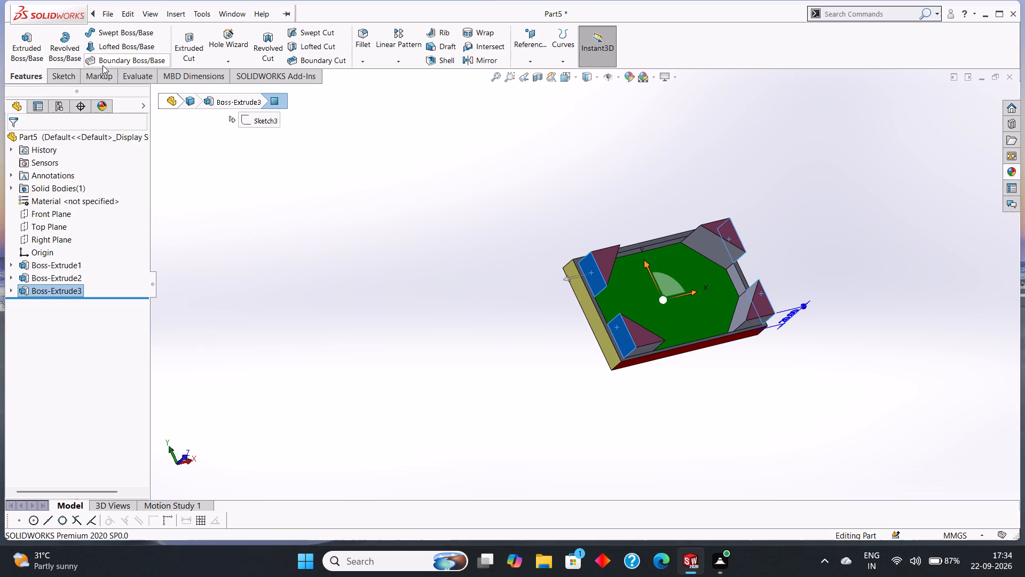
{"action": "left_click", "coordinate": [626, 81]}
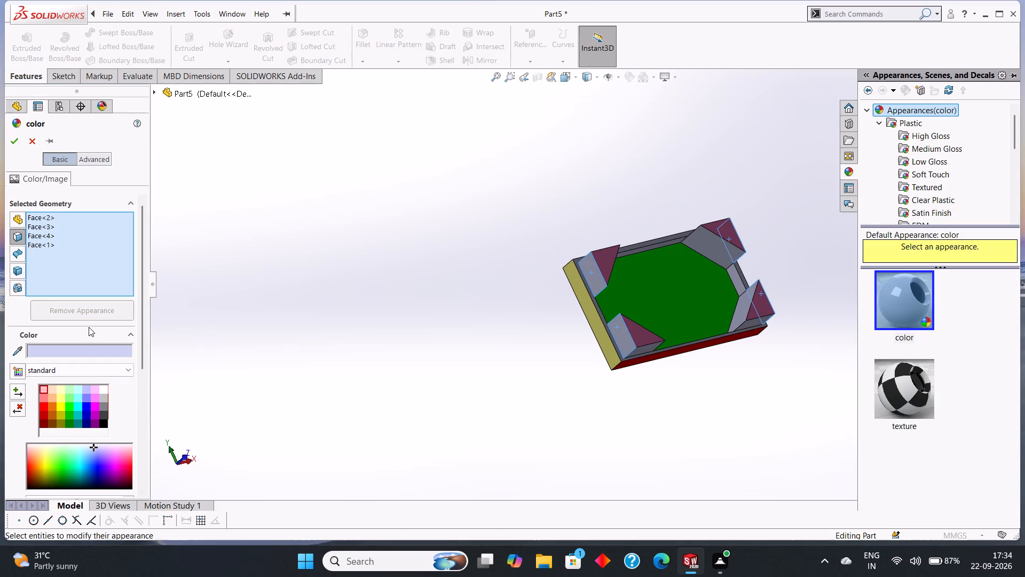
{"action": "left_click", "coordinate": [53, 348]}
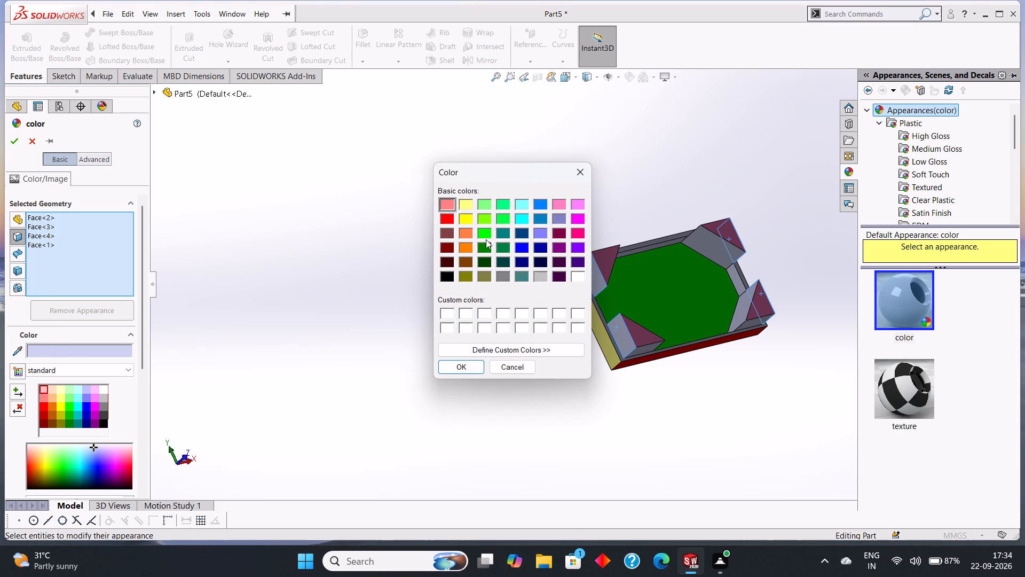
{"action": "left_click", "coordinate": [486, 237]}
{"action": "left_click", "coordinate": [461, 368]}
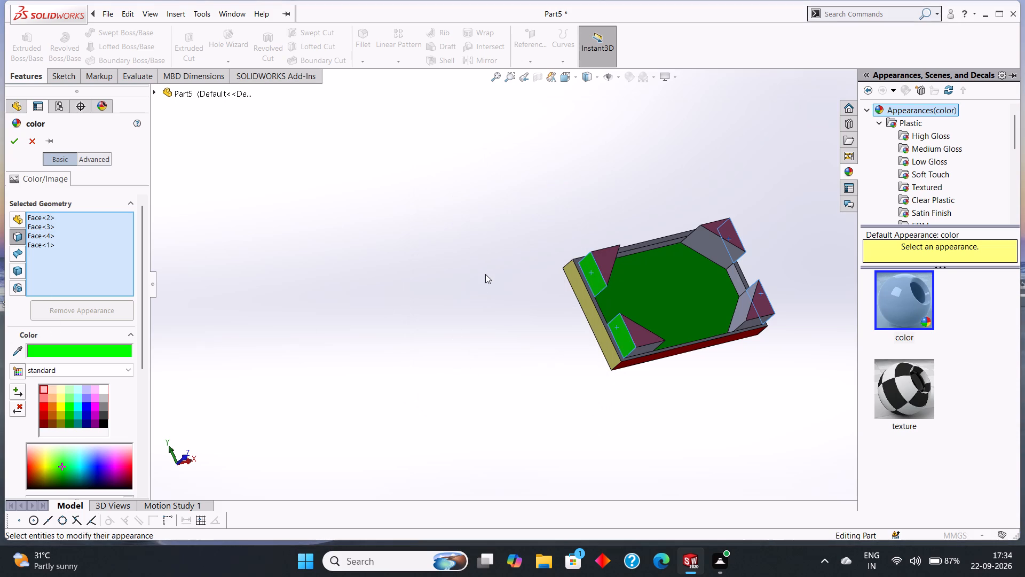
{"action": "left_click", "coordinate": [15, 145]}
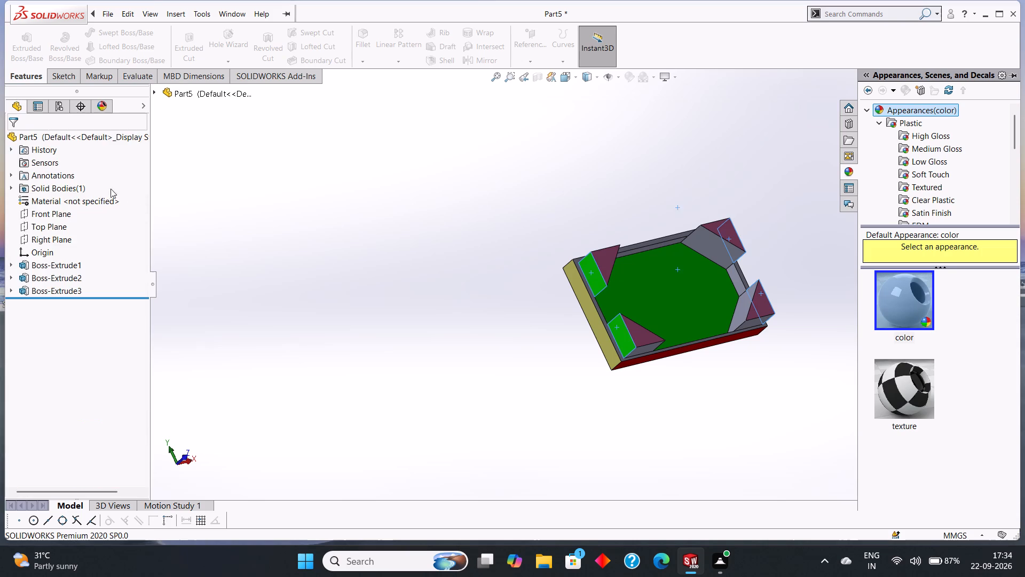
Apply an orange colour appearance to the four diagonal inner faces of the corner posts and the border's four inner wall faces.
{"action": "middle_click_drag", "start_coordinate": [373, 370], "coordinate": [350, 370]}
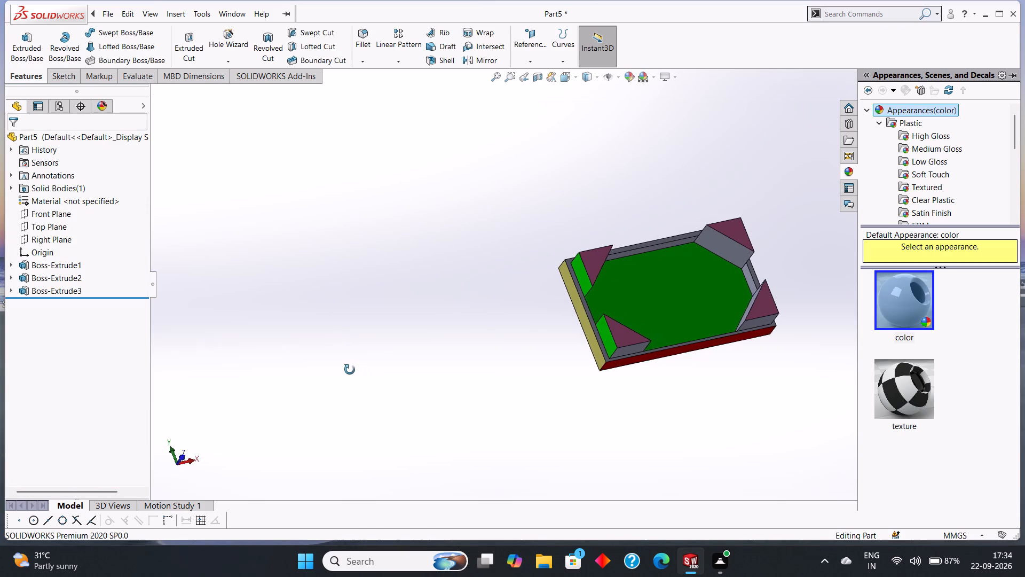
{"action": "middle_click_drag", "start_coordinate": [350, 370], "coordinate": [346, 361]}
{"action": "middle_click_drag", "start_coordinate": [525, 333], "coordinate": [483, 310]}
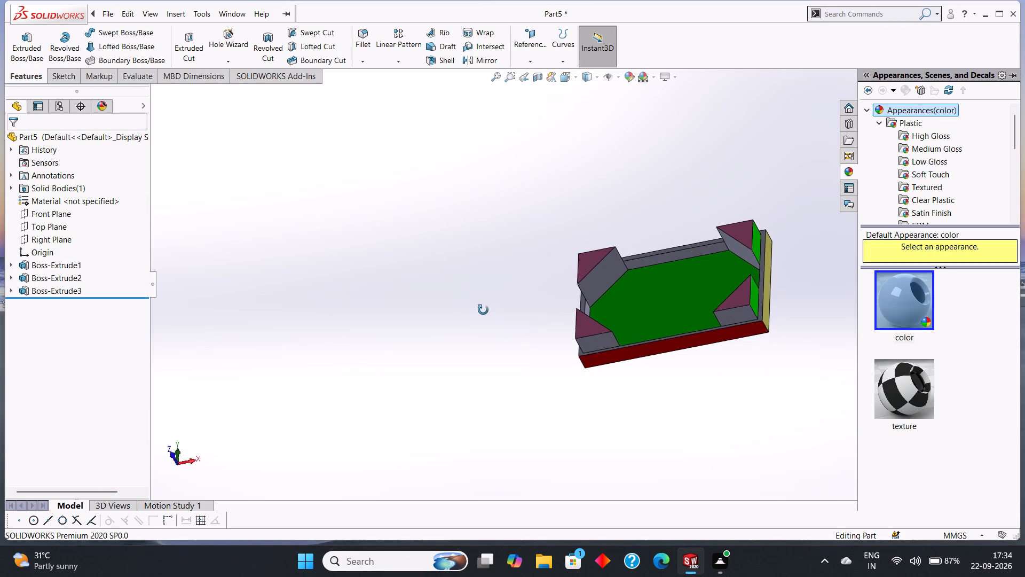
{"action": "middle_click_drag", "start_coordinate": [483, 310], "coordinate": [473, 350]}
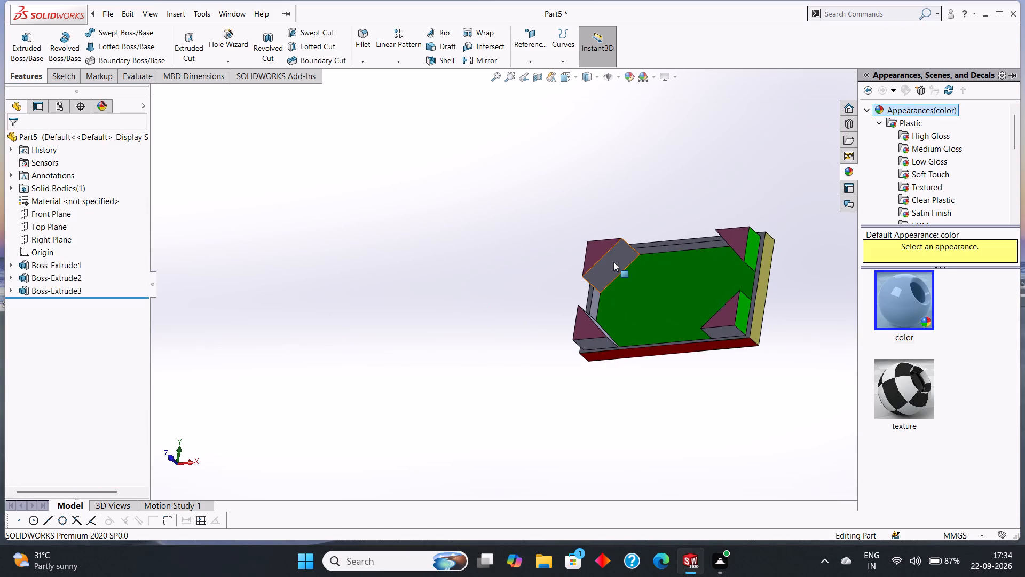
{"action": "left_click", "coordinate": [613, 262]}
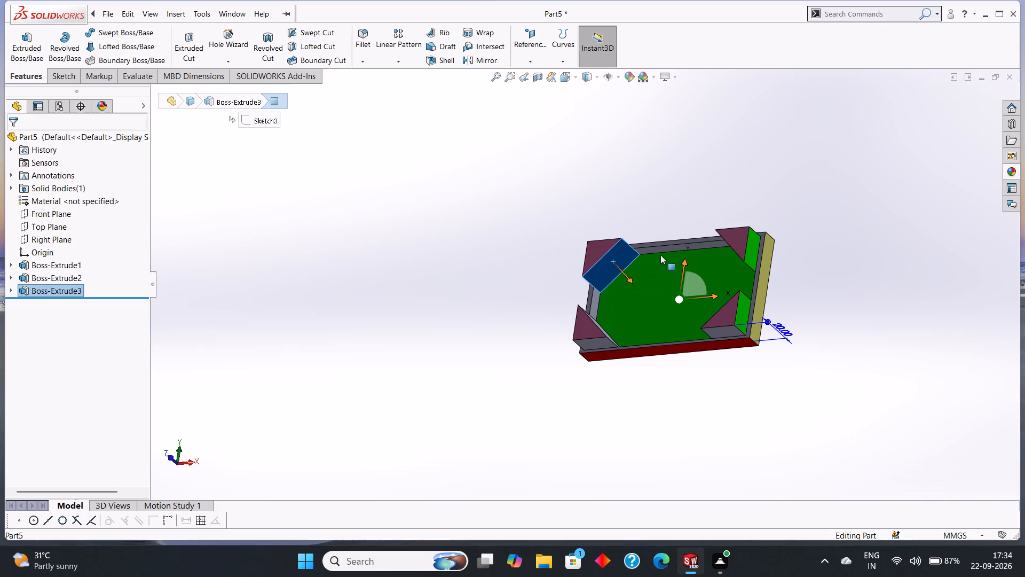
{"action": "left_click", "coordinate": [661, 250], "text": "ctrl"}
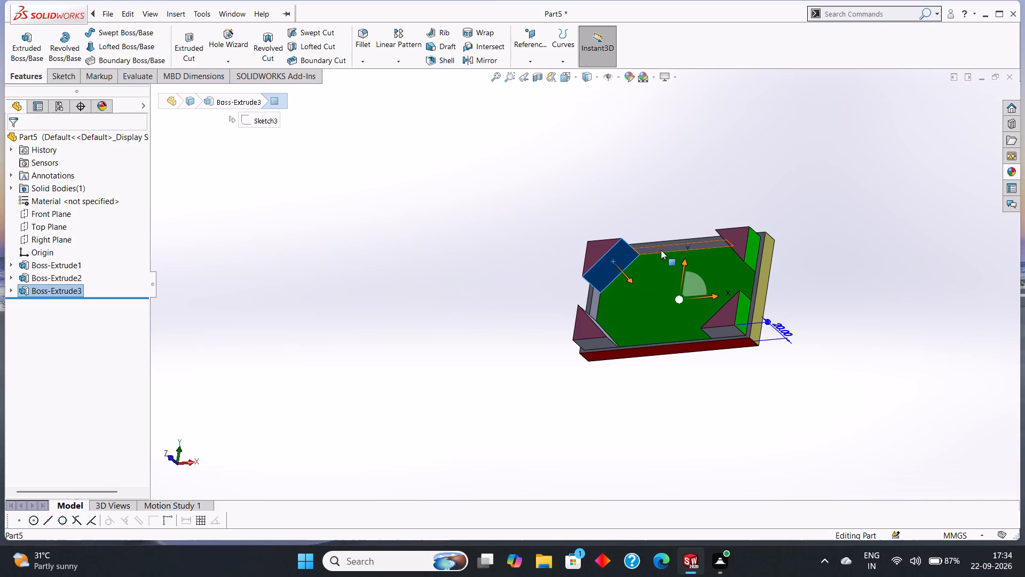
{"action": "middle_click", "coordinate": [861, 261], "text": "ctrl"}
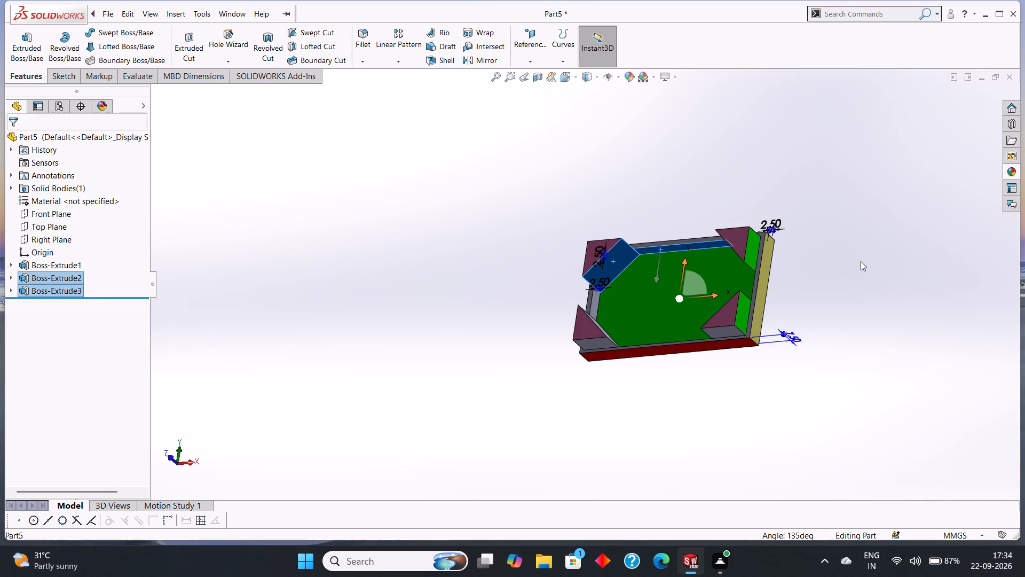
{"action": "middle_click_drag", "start_coordinate": [896, 281], "coordinate": [966, 294]}
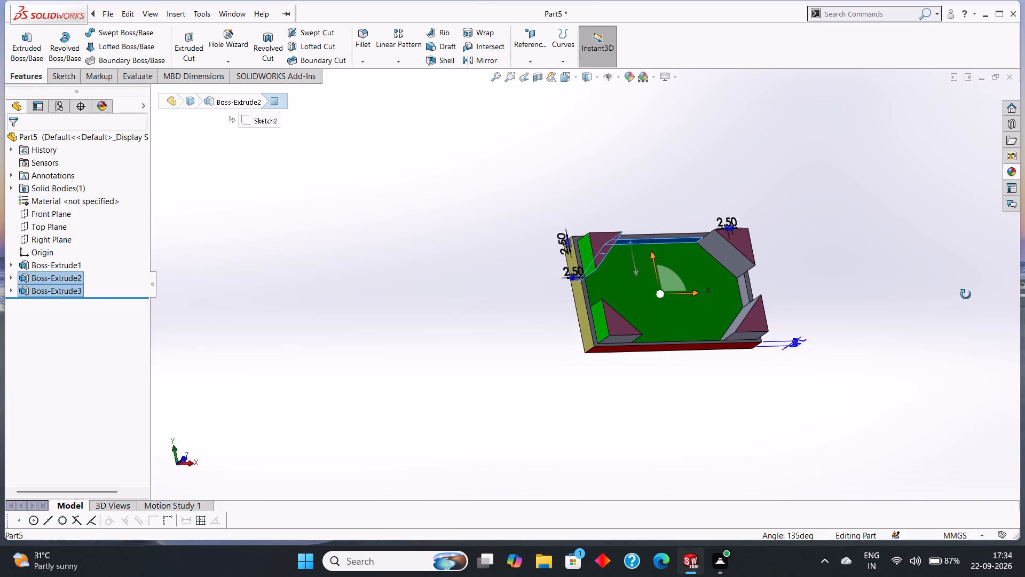
{"action": "middle_click_drag", "start_coordinate": [966, 294], "coordinate": [965, 294]}
{"action": "left_click", "coordinate": [721, 248], "text": "ctrl"}
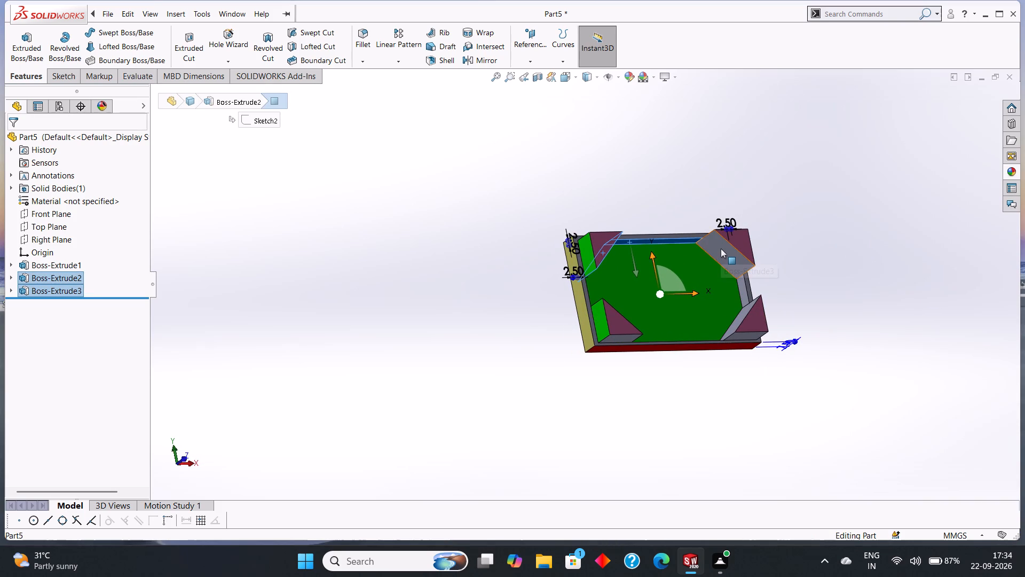
{"action": "left_click", "coordinate": [742, 286], "text": "ctrl"}
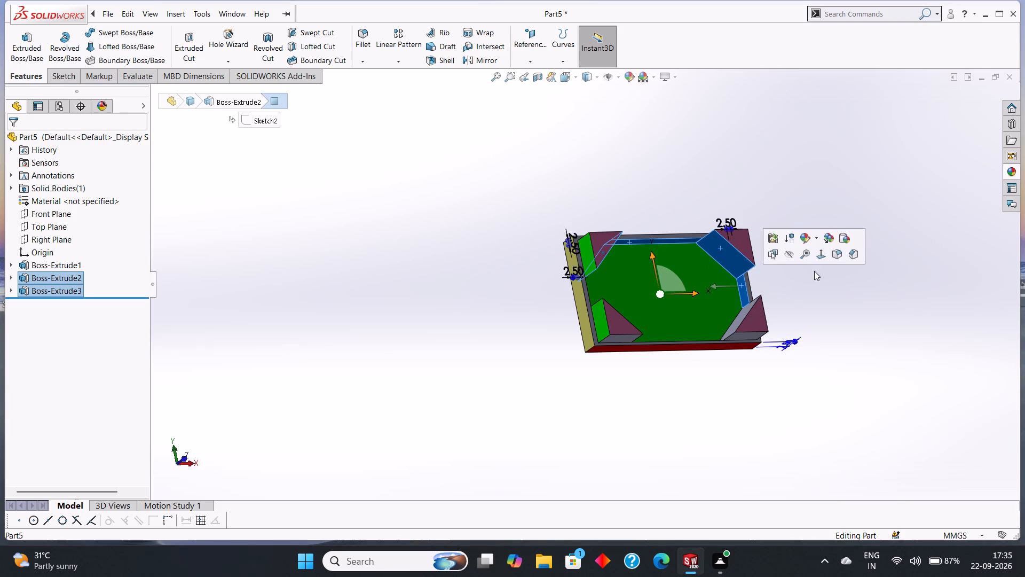
{"action": "middle_click_drag", "start_coordinate": [827, 293], "coordinate": [834, 358]}
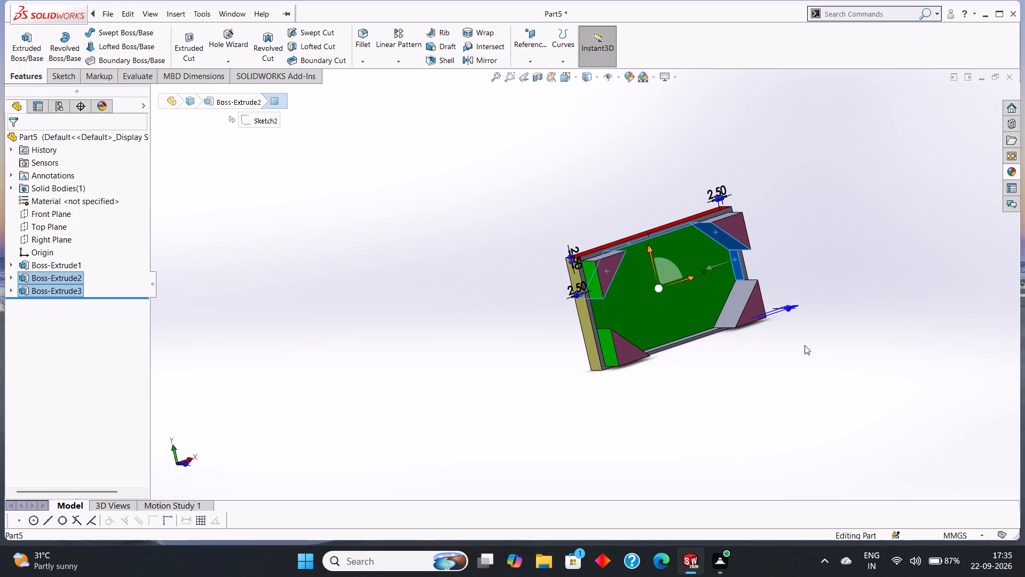
{"action": "scroll", "coordinate": [851, 300], "scroll_direction": "down", "scroll_amount": 1}
{"action": "middle_click_drag", "start_coordinate": [872, 286], "coordinate": [868, 335]}
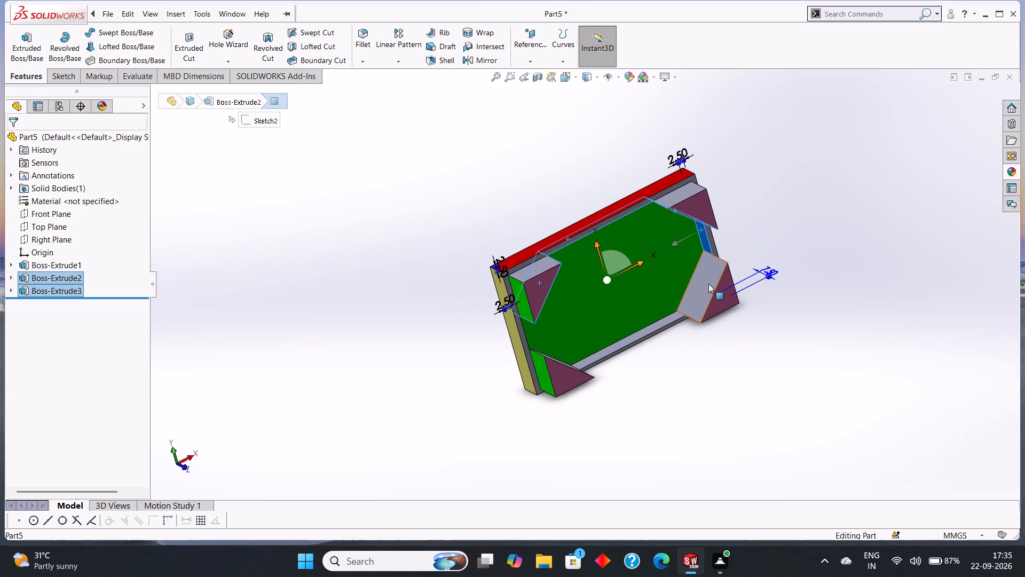
{"action": "left_click", "coordinate": [705, 280], "text": "ctrl"}
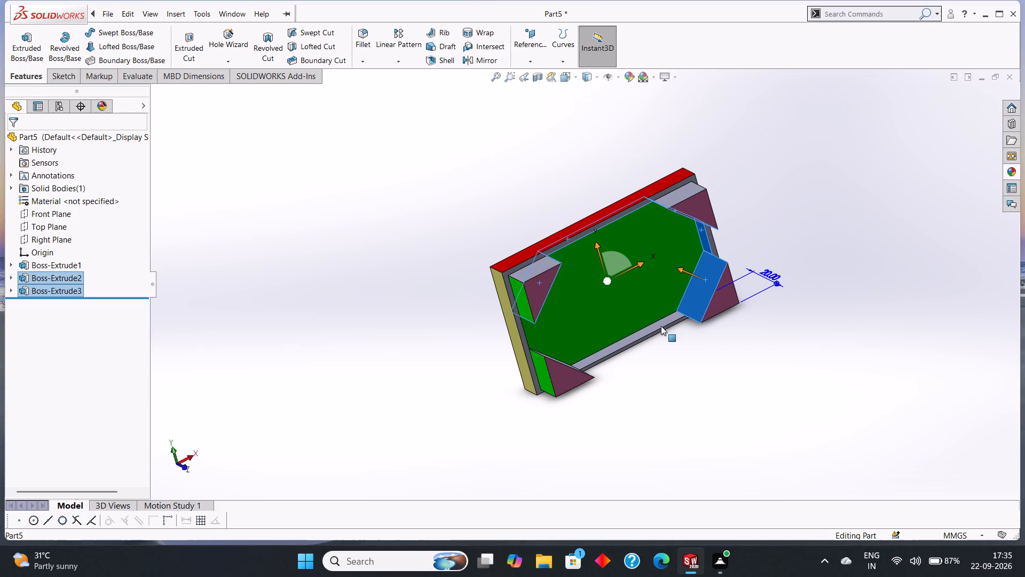
{"action": "middle_click_drag", "start_coordinate": [767, 352], "coordinate": [772, 387]}
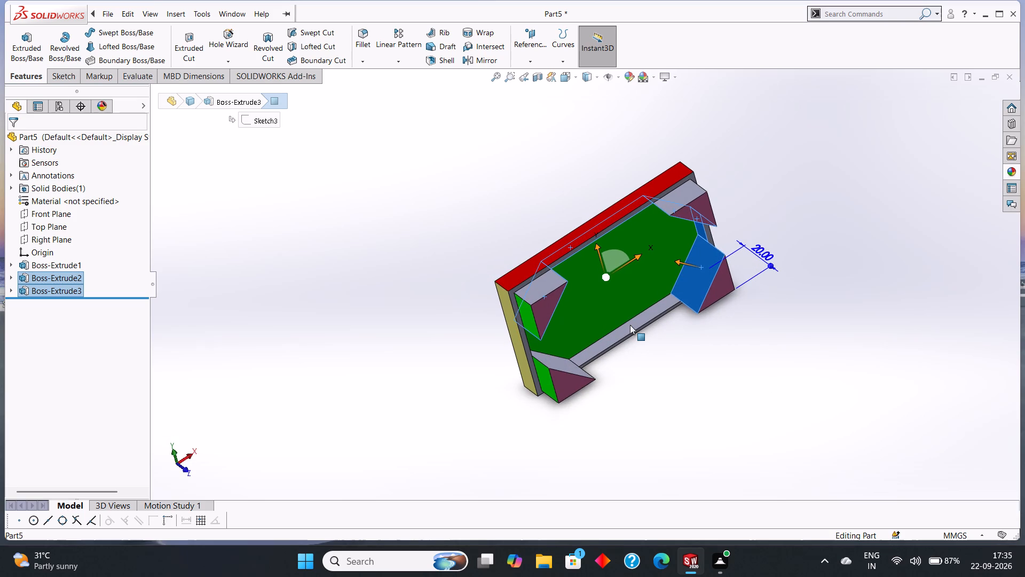
{"action": "left_click", "coordinate": [630, 325], "text": "ctrl"}
{"action": "middle_click_drag", "start_coordinate": [713, 383], "coordinate": [713, 383]}
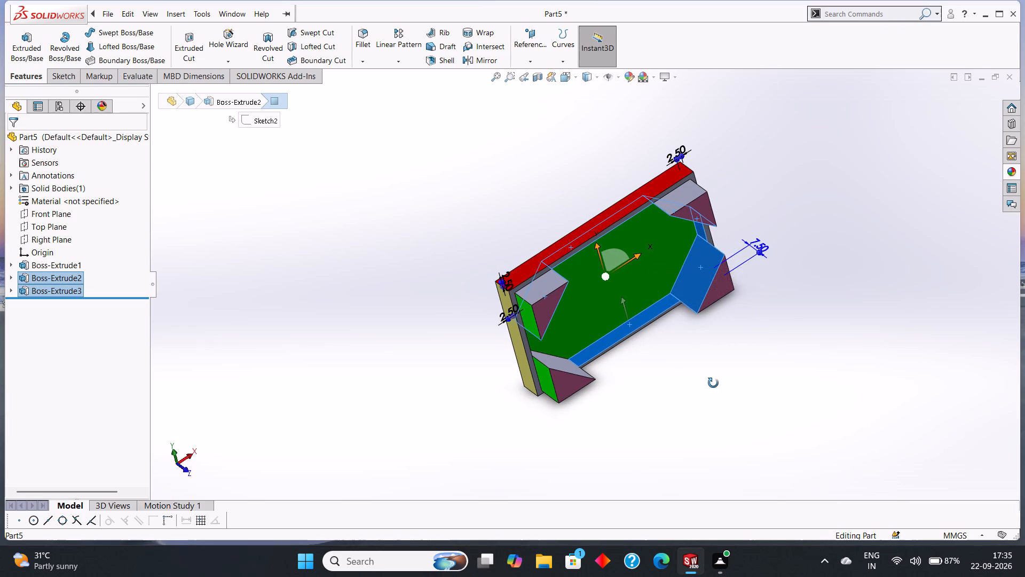
{"action": "middle_click_drag", "start_coordinate": [713, 383], "coordinate": [644, 357]}
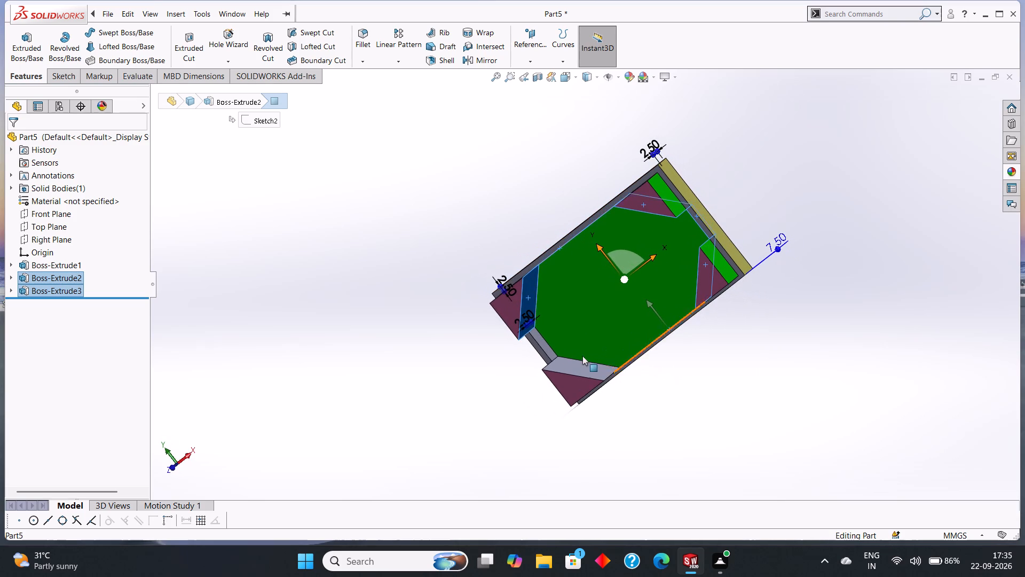
{"action": "left_click", "coordinate": [587, 364], "text": "ctrl"}
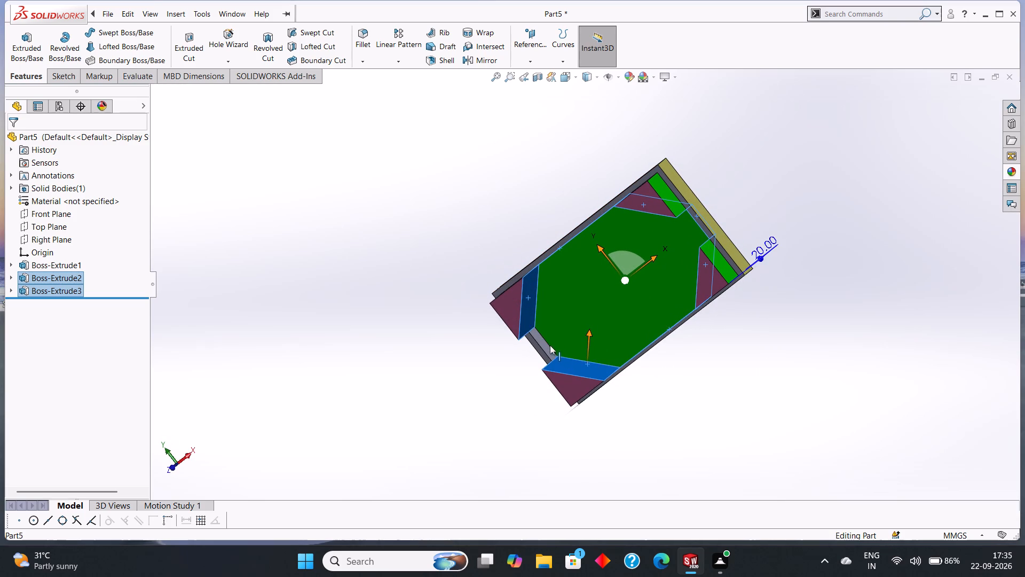
{"action": "left_click", "coordinate": [544, 343], "text": "ctrl"}
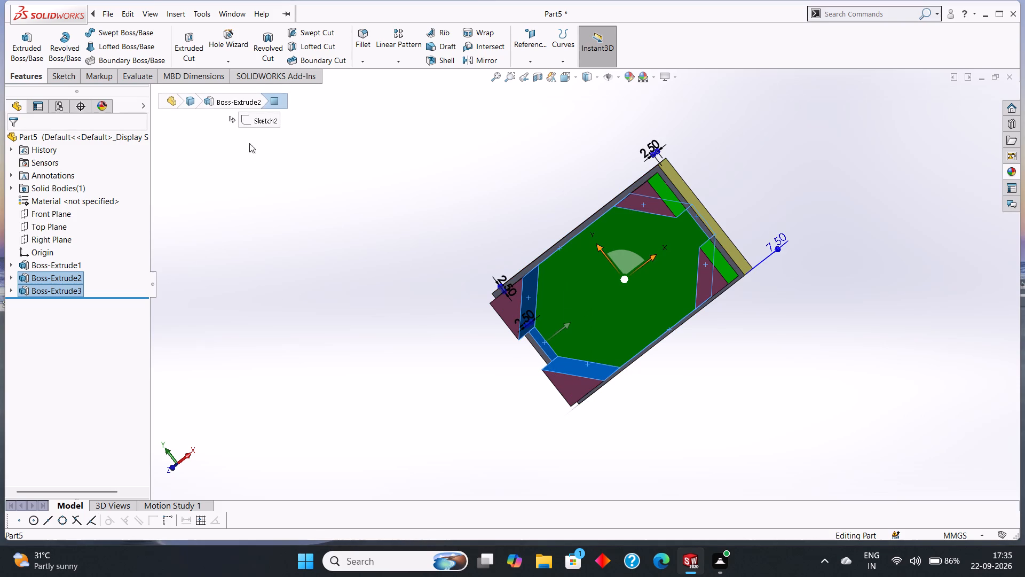
{"action": "left_click", "coordinate": [632, 76]}
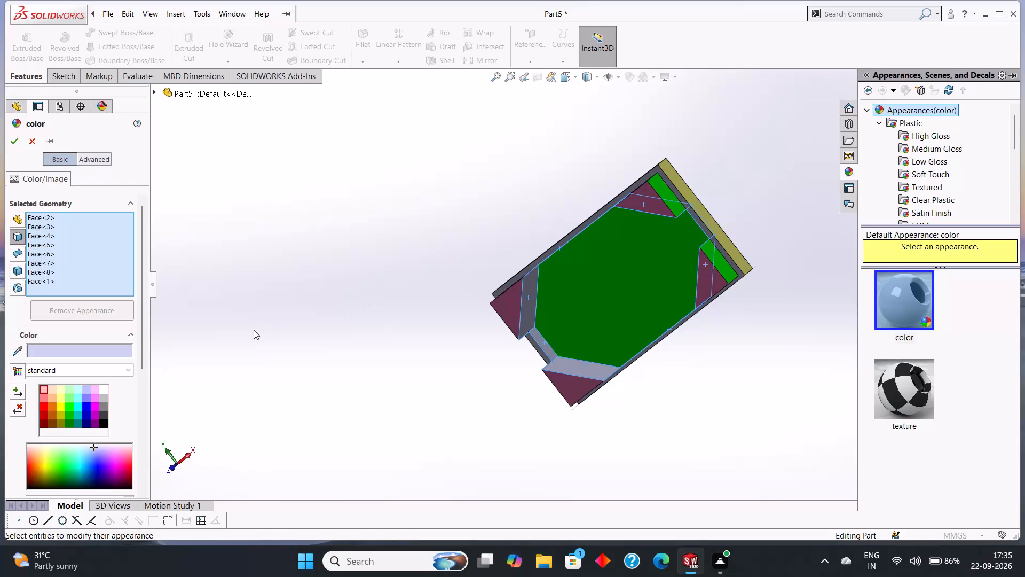
{"action": "left_click", "coordinate": [111, 348]}
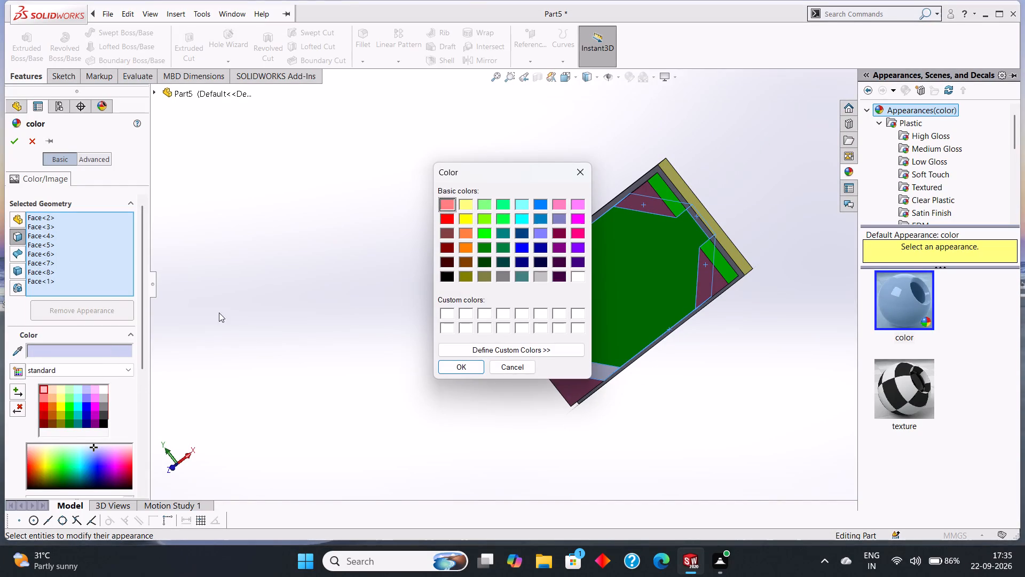
{"action": "left_click", "coordinate": [465, 245]}
{"action": "left_click", "coordinate": [15, 139]}
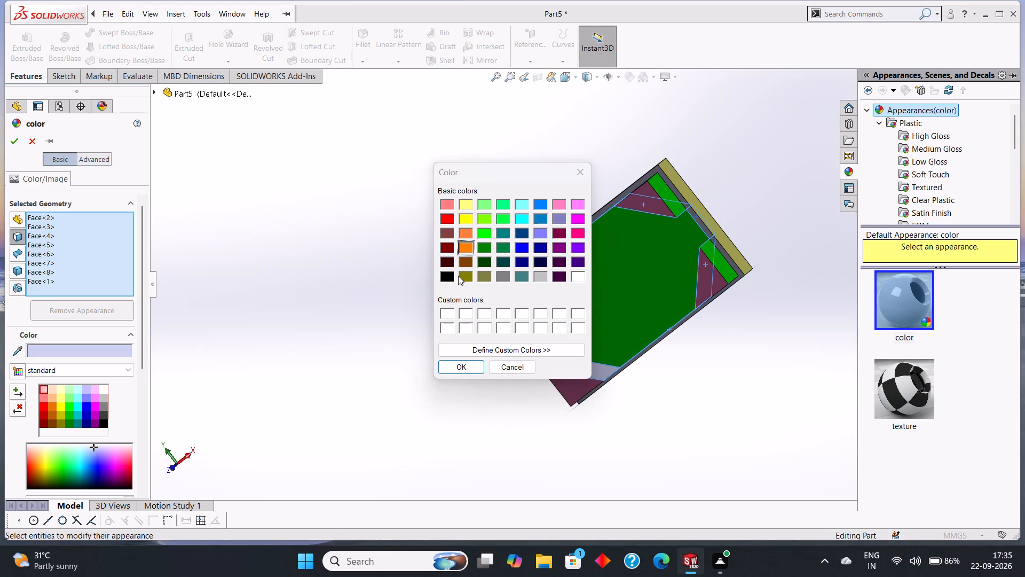
{"action": "left_click", "coordinate": [456, 363]}
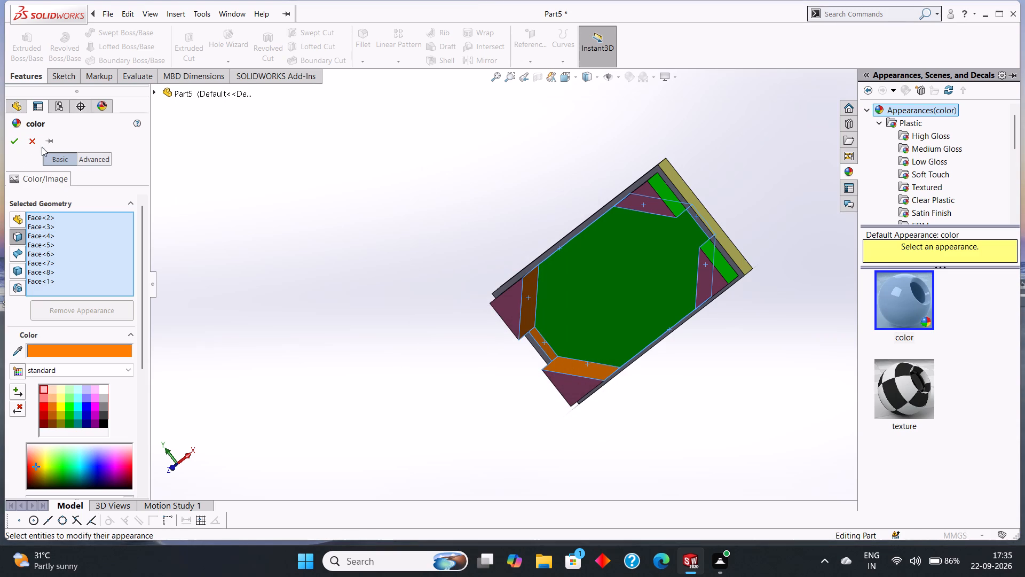
{"action": "left_click", "coordinate": [17, 142]}
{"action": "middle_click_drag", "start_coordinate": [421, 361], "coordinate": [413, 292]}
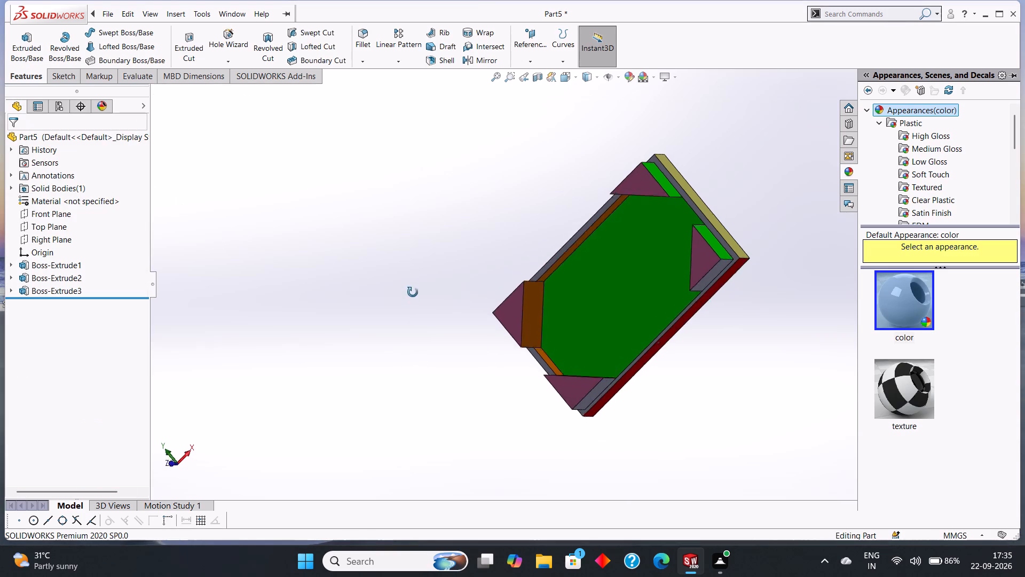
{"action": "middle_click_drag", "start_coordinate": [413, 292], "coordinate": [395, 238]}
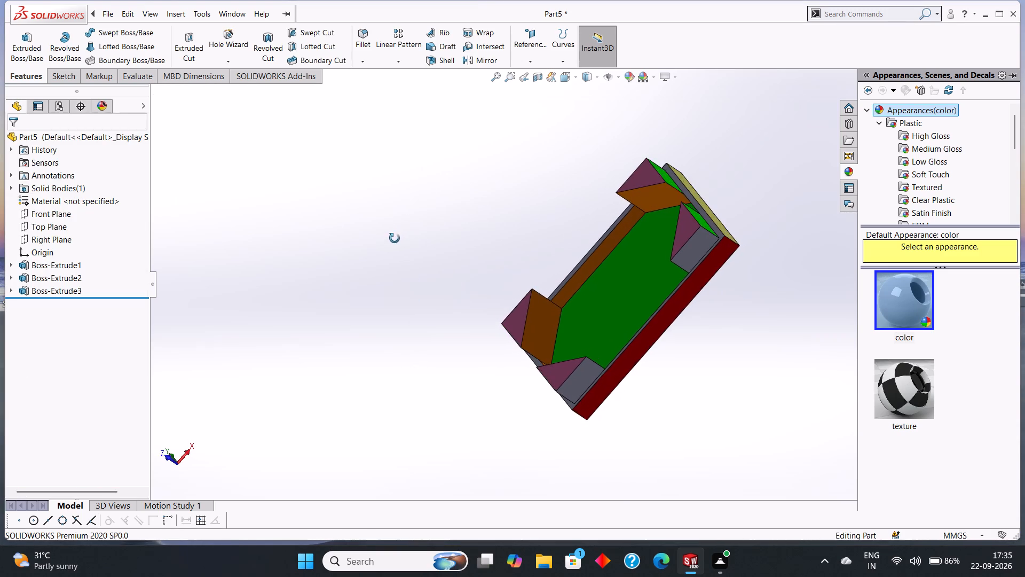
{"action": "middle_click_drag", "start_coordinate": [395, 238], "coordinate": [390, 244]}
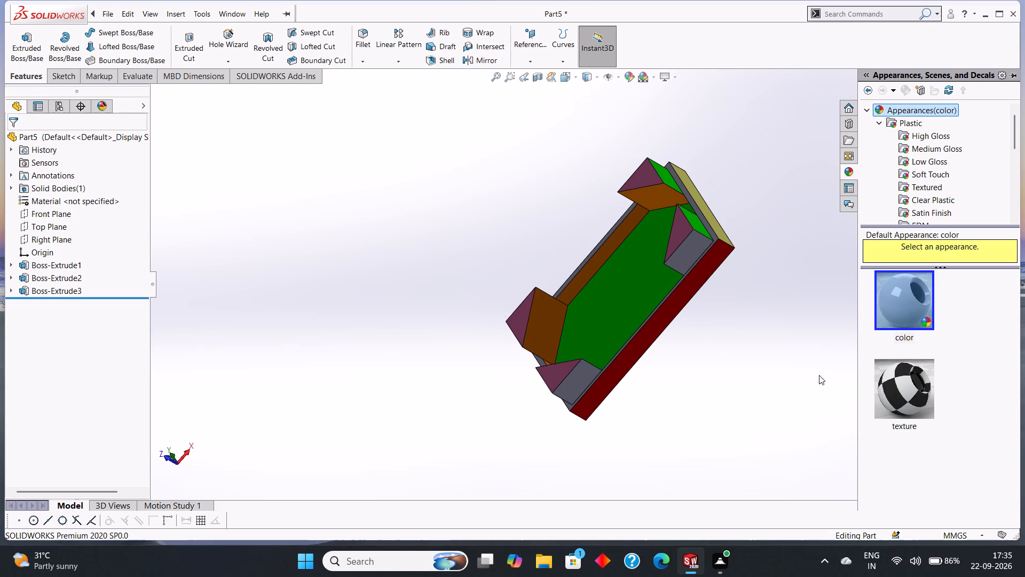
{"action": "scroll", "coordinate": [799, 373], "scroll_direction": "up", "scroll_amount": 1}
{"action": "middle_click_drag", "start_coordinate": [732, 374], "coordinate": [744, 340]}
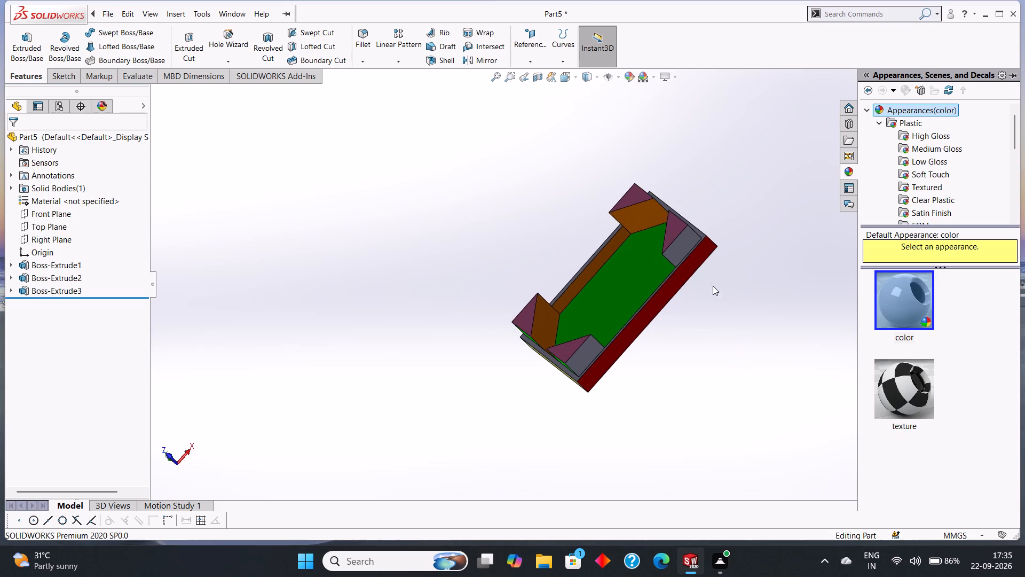
Apply a periwinkle blue colour appearance to the four corner-post side faces that face the tray's long sides.
{"action": "left_click", "coordinate": [681, 249]}
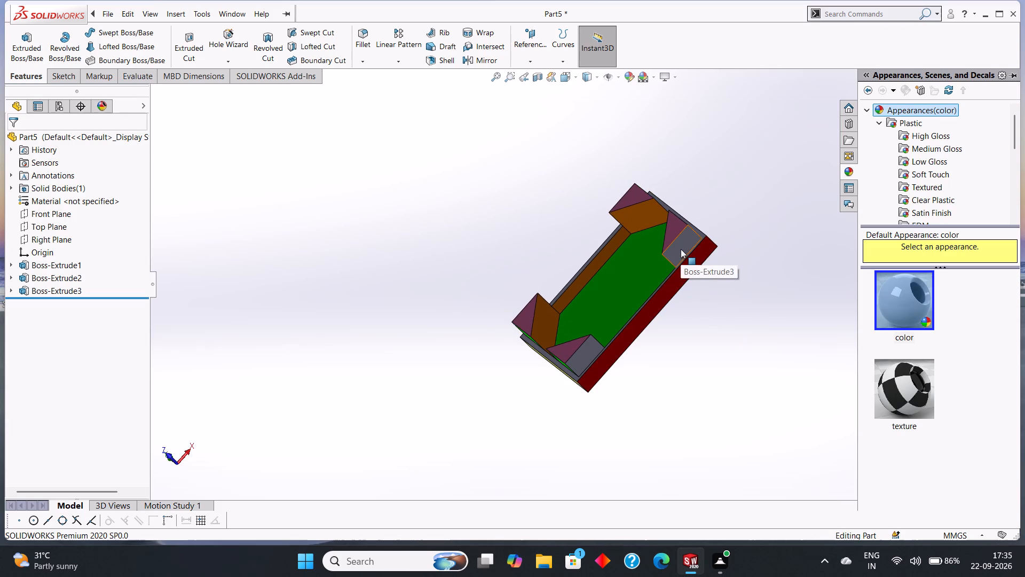
{"action": "left_click", "coordinate": [592, 347], "text": "ctrl"}
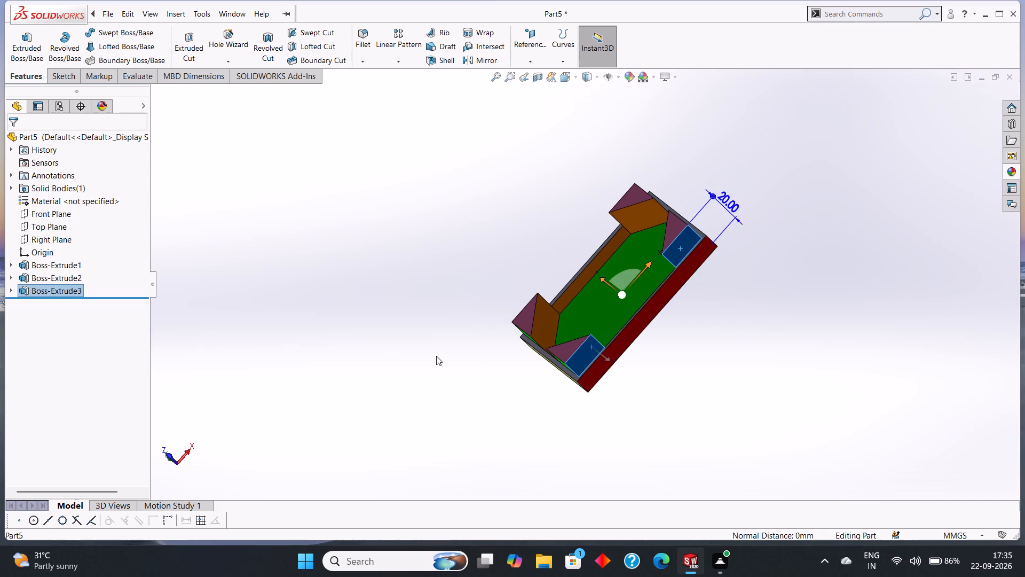
{"action": "middle_click_drag", "start_coordinate": [436, 356], "coordinate": [568, 360]}
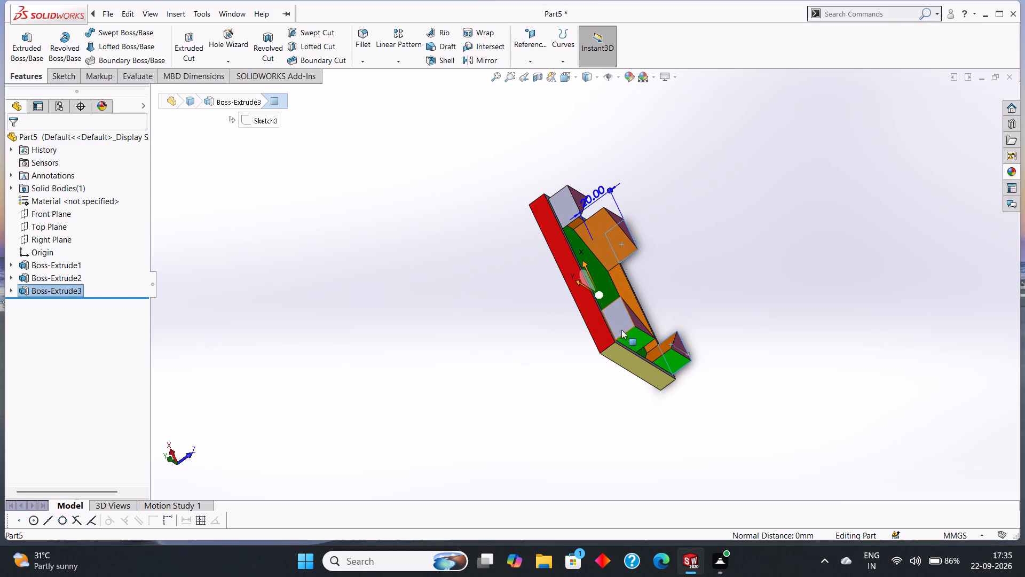
{"action": "left_click", "coordinate": [617, 319], "text": "ctrl"}
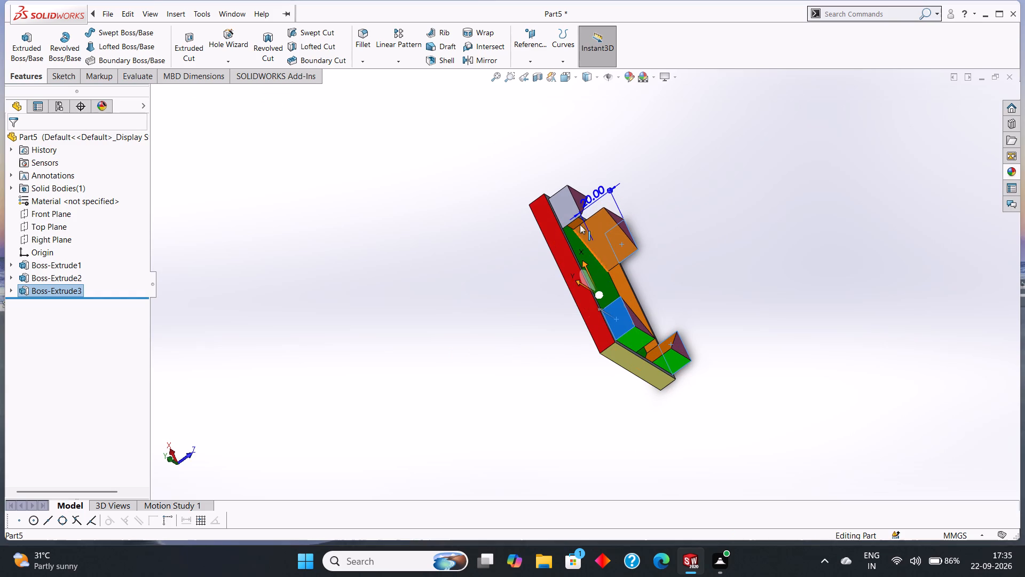
{"action": "left_click", "coordinate": [556, 200], "text": "ctrl"}
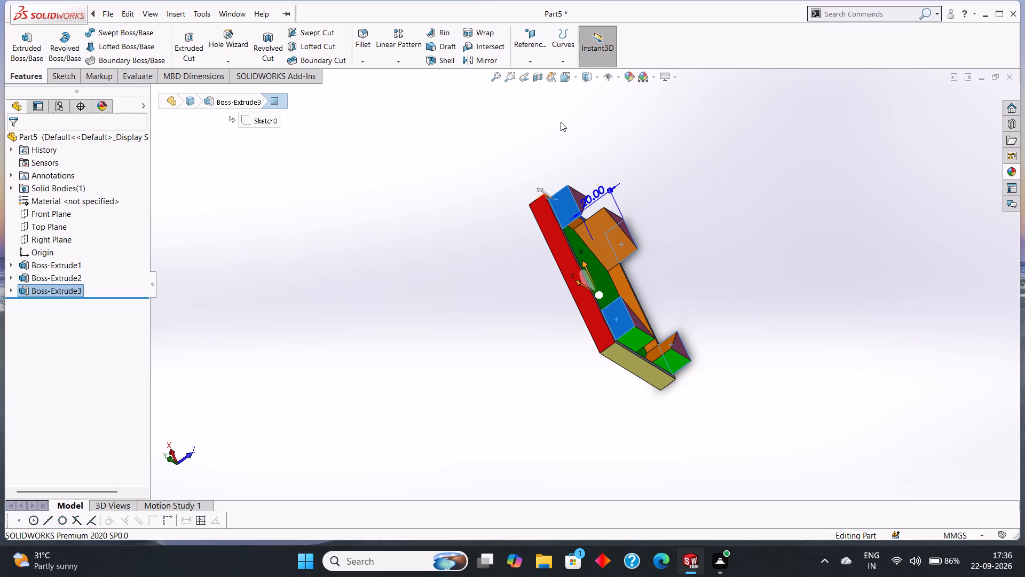
{"action": "left_click", "coordinate": [628, 81]}
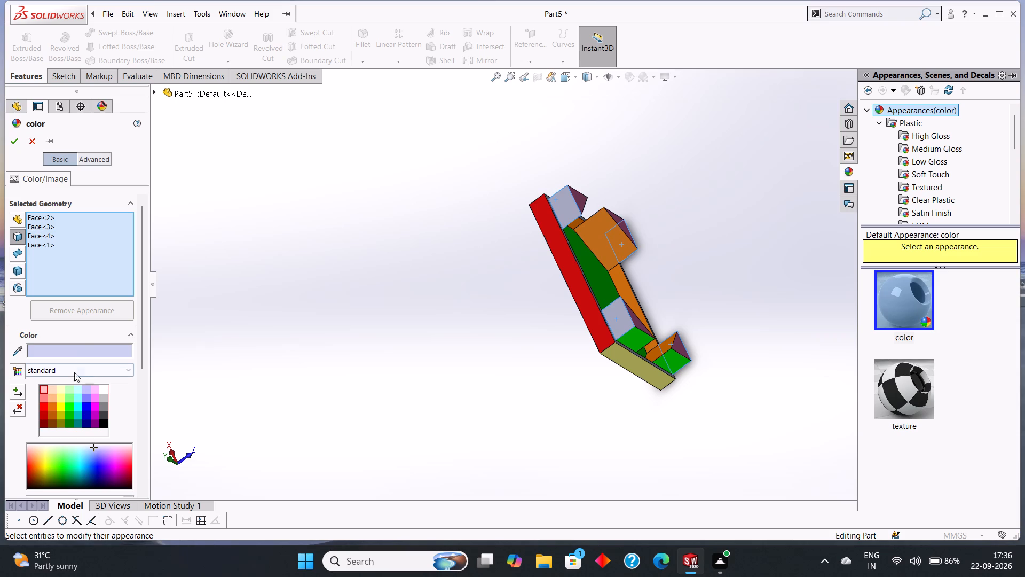
{"action": "left_click", "coordinate": [61, 353]}
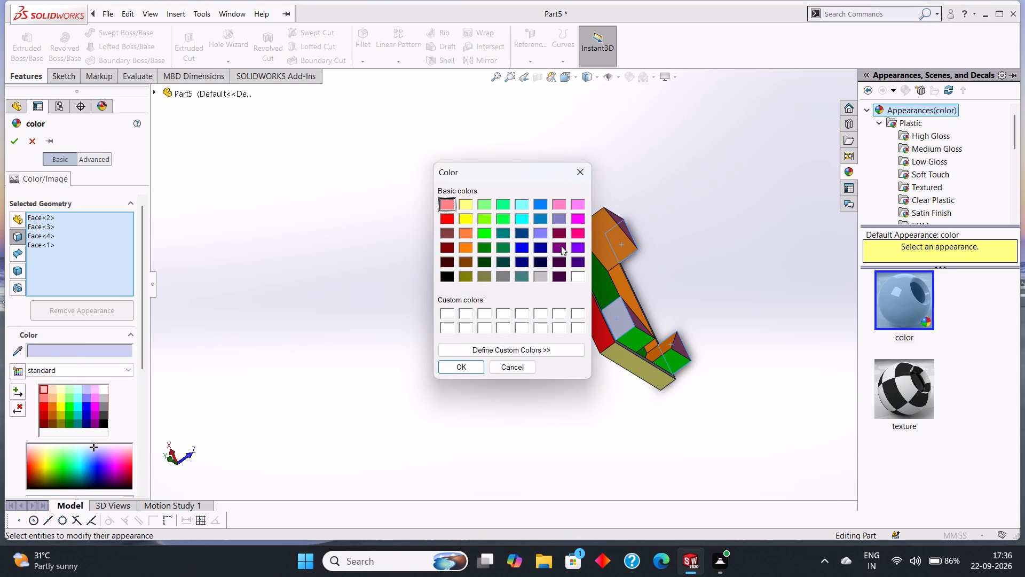
{"action": "left_click", "coordinate": [542, 231]}
{"action": "left_click", "coordinate": [467, 367]}
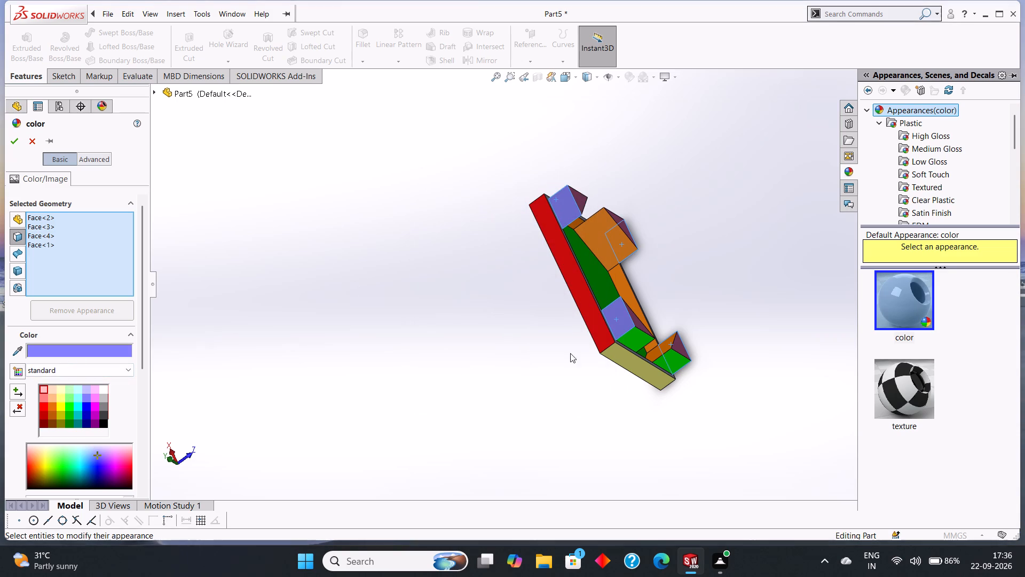
{"action": "left_click", "coordinate": [18, 139]}
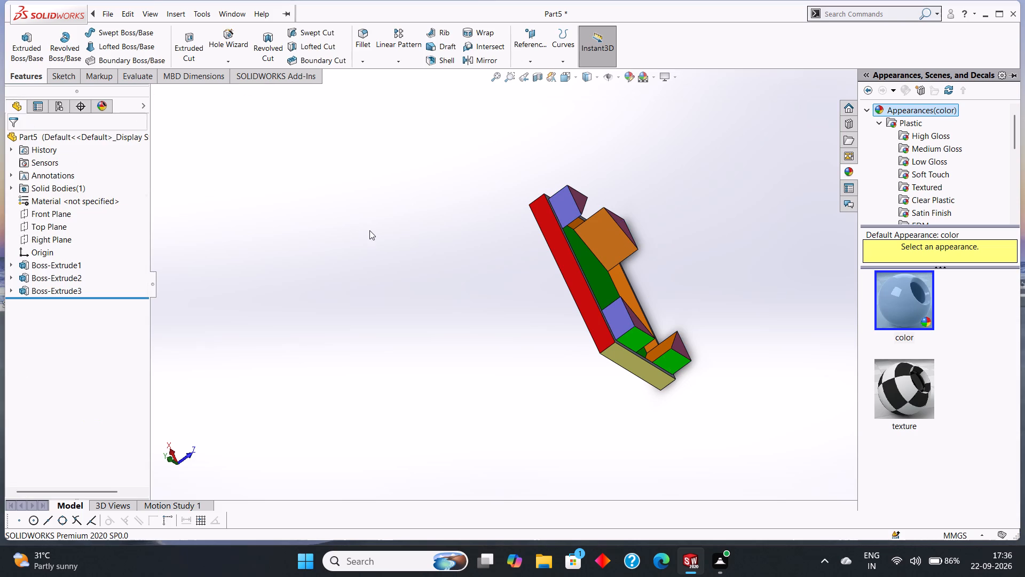
{"action": "left_click", "coordinate": [369, 231]}
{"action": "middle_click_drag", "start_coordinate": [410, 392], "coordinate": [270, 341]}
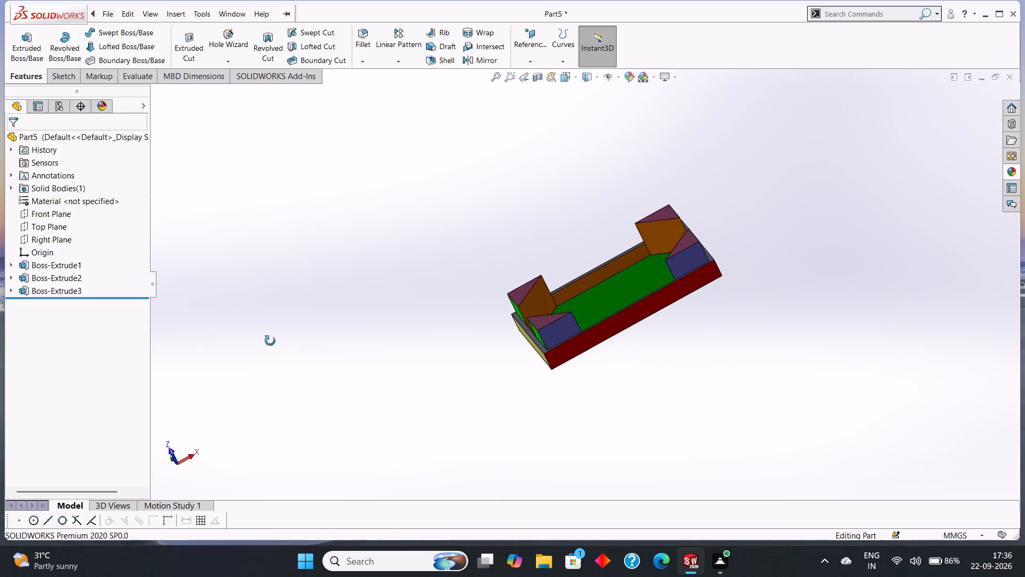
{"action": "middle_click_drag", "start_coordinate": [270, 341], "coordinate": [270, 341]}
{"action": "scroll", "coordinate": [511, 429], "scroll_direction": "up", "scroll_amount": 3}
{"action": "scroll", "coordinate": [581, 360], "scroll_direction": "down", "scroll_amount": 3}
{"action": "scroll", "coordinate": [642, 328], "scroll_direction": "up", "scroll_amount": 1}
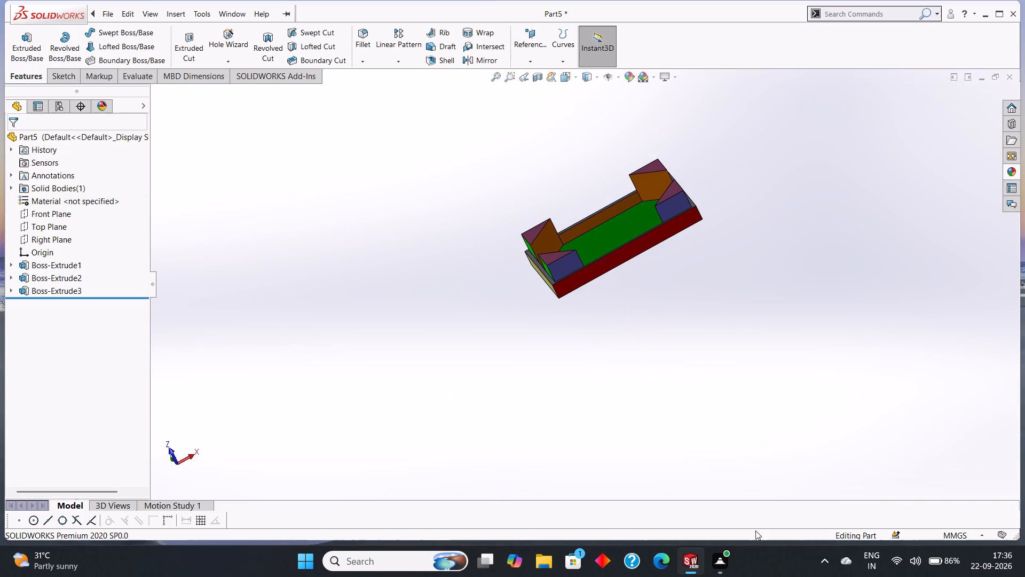
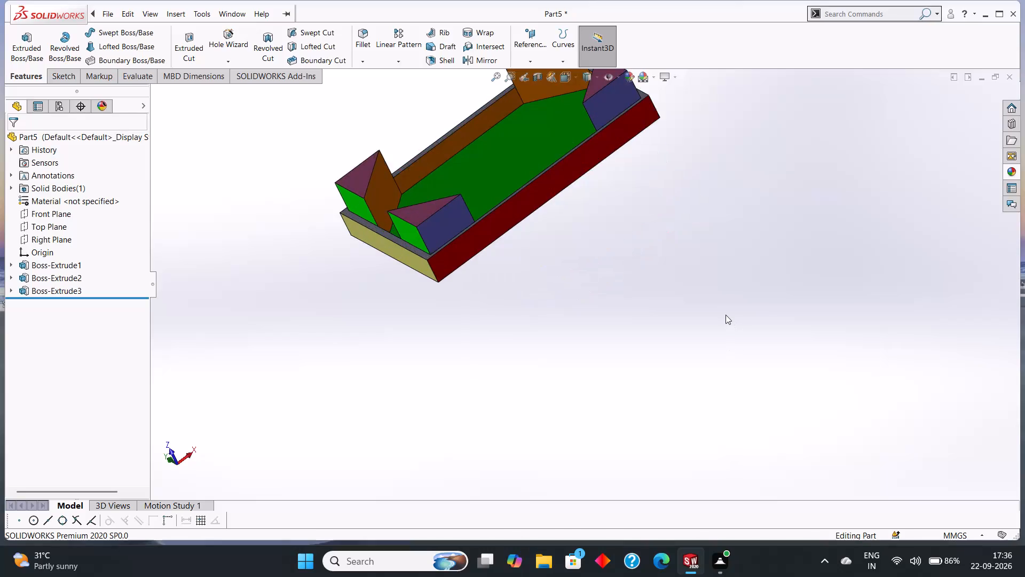
Save the part in the tryfuji folder as a SOLIDWORKS Part named "rectangular mounting base assembly".
{"action": "scroll", "coordinate": [725, 314], "scroll_direction": "up", "scroll_amount": 4}
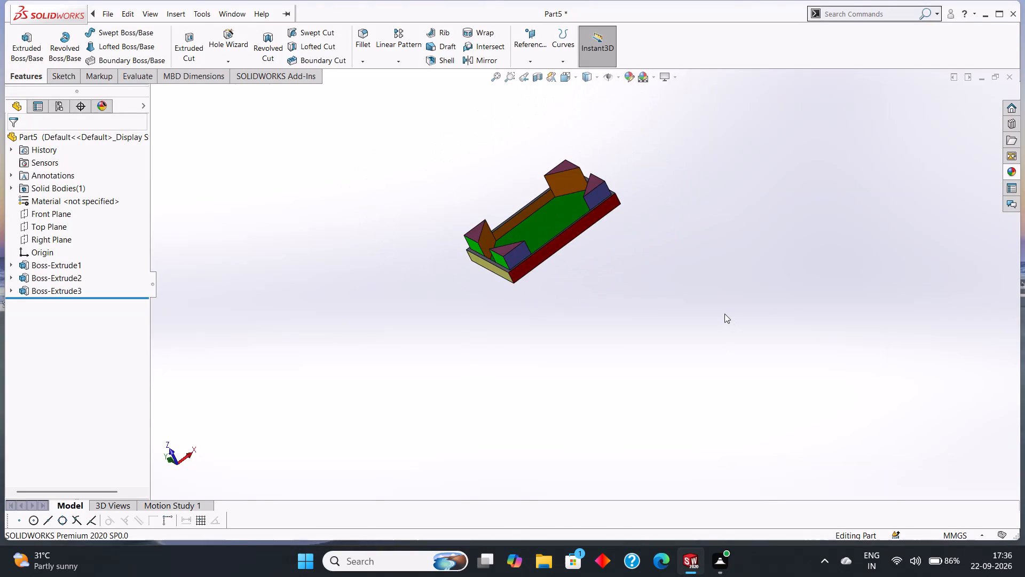
{"action": "middle_click_drag", "start_coordinate": [724, 313], "coordinate": [724, 350]}
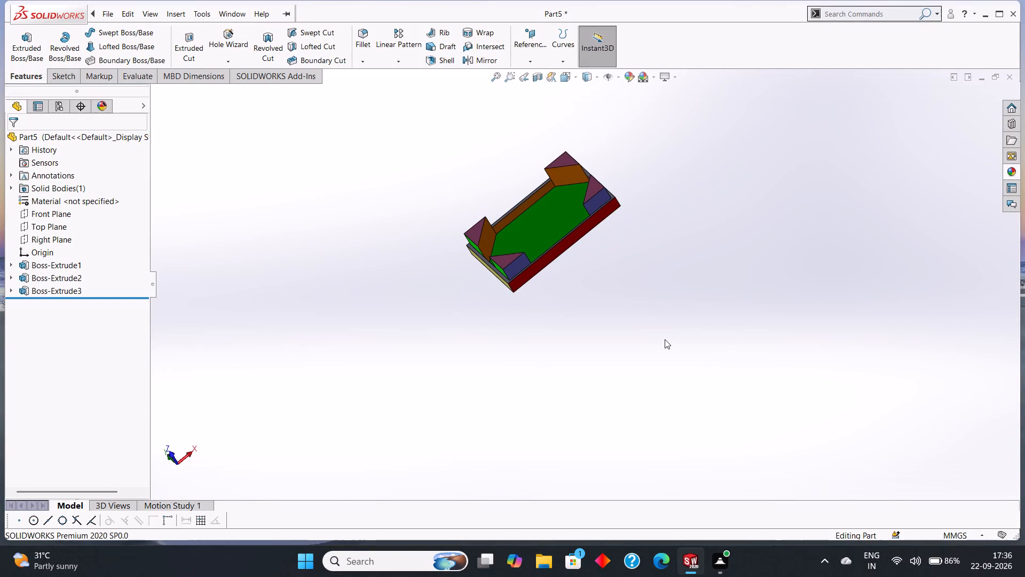
{"action": "key", "text": "ctrl+s"}
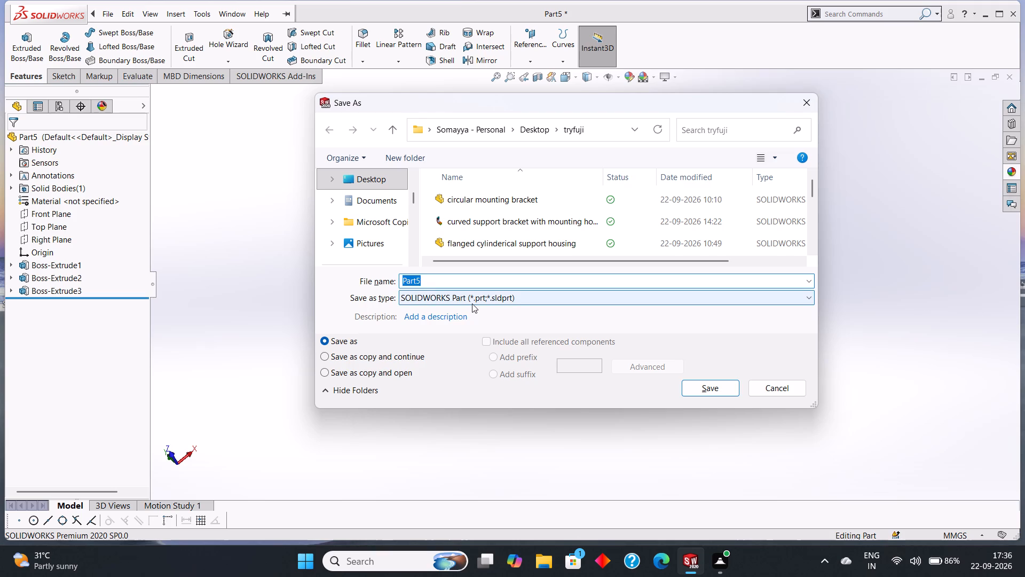
{"action": "key", "text": "BackSpace"}
{"action": "type", "text": "rectangular"}
{"action": "key", "text": "space"}
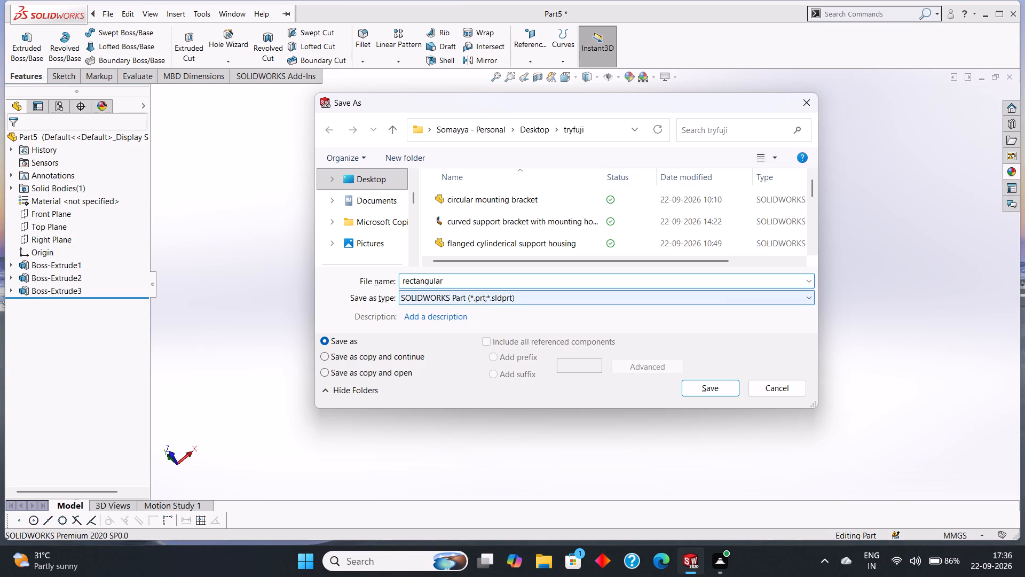
{"action": "type", "text": "mounting"}
{"action": "key", "text": "space"}
{"action": "type", "text": "base assembly"}
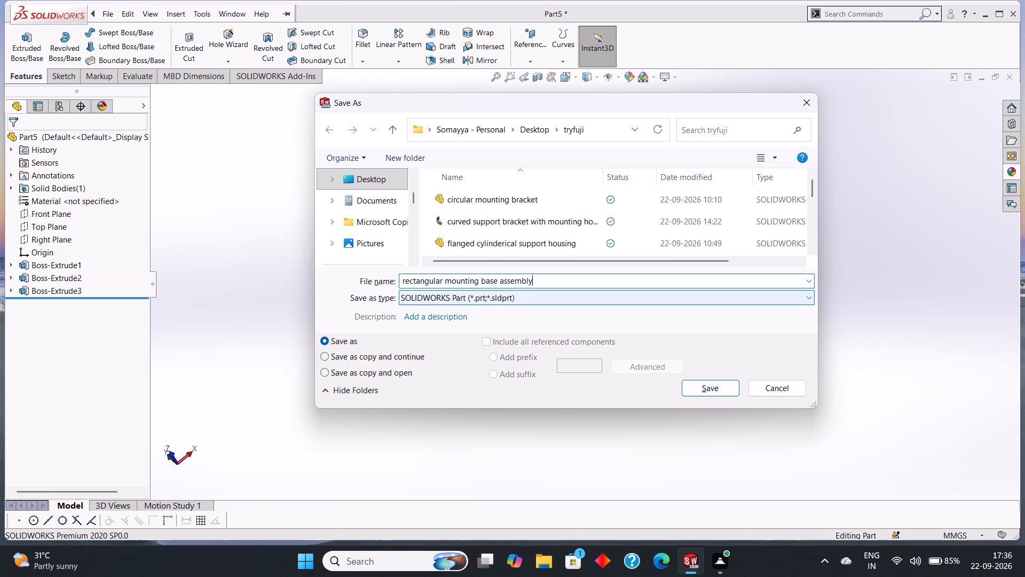
{"action": "left_click", "coordinate": [698, 392]}
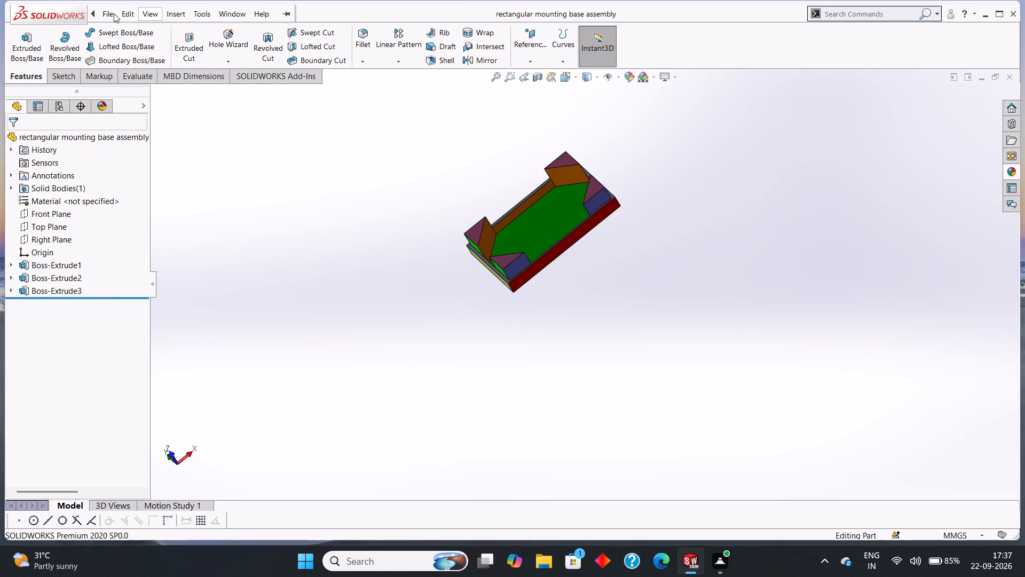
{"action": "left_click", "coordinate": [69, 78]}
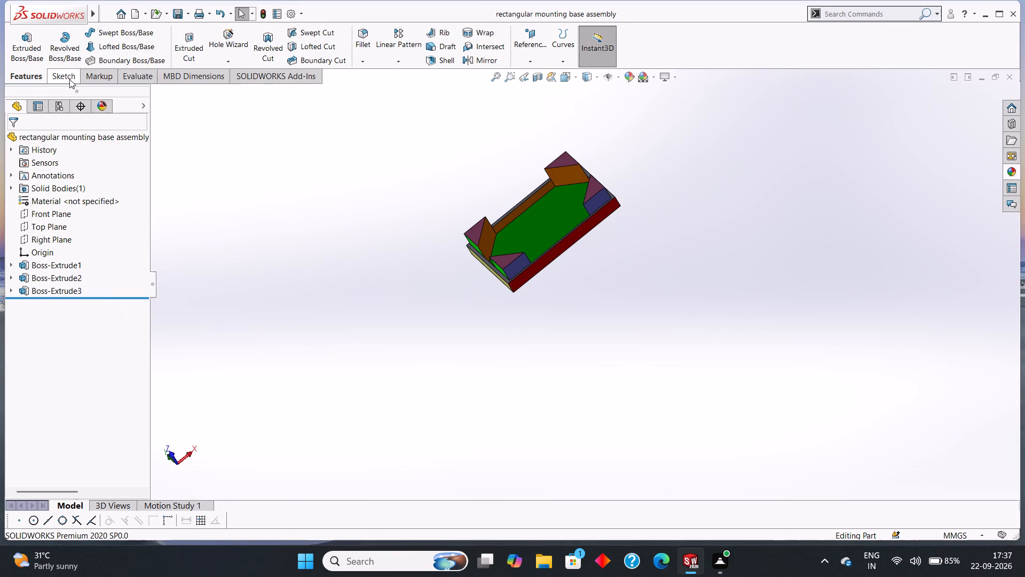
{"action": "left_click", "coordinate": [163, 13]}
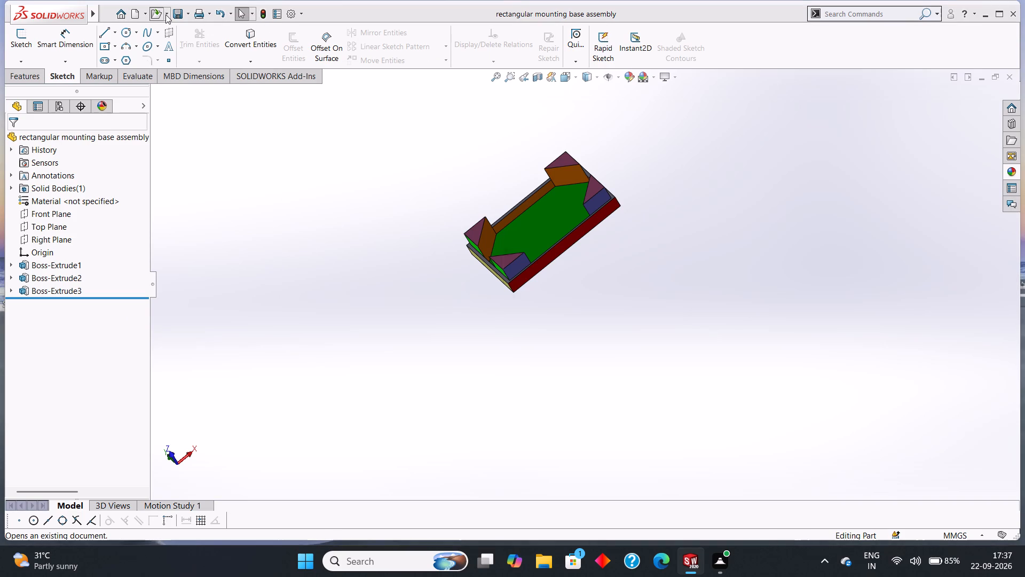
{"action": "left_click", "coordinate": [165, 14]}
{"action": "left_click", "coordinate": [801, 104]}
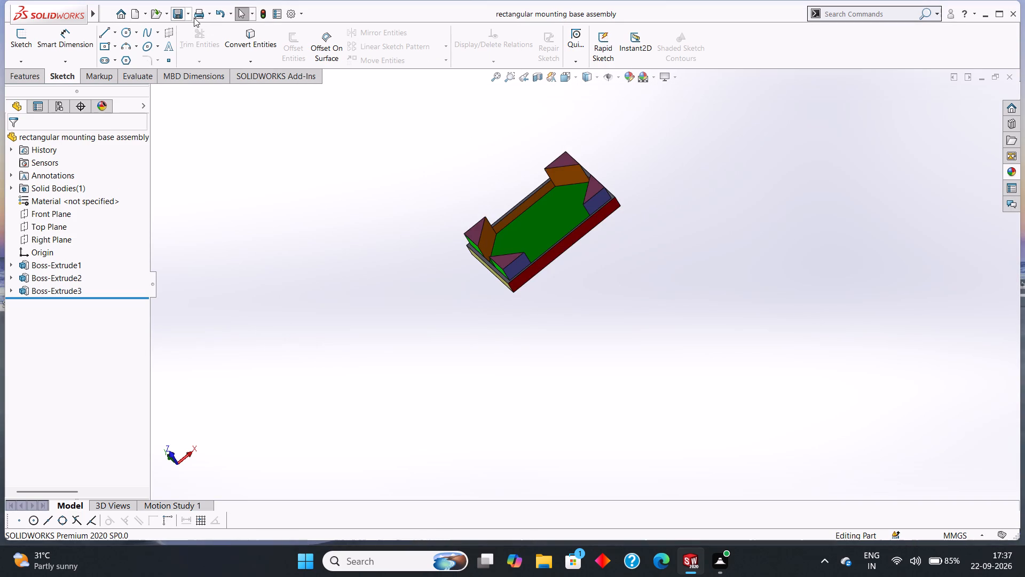
Save a PDF copy of the part in the tryfuji folder under the name "rectangular mounting base assembly".
{"action": "left_click", "coordinate": [187, 17]}
{"action": "left_click", "coordinate": [205, 40]}
{"action": "left_click", "coordinate": [523, 298]}
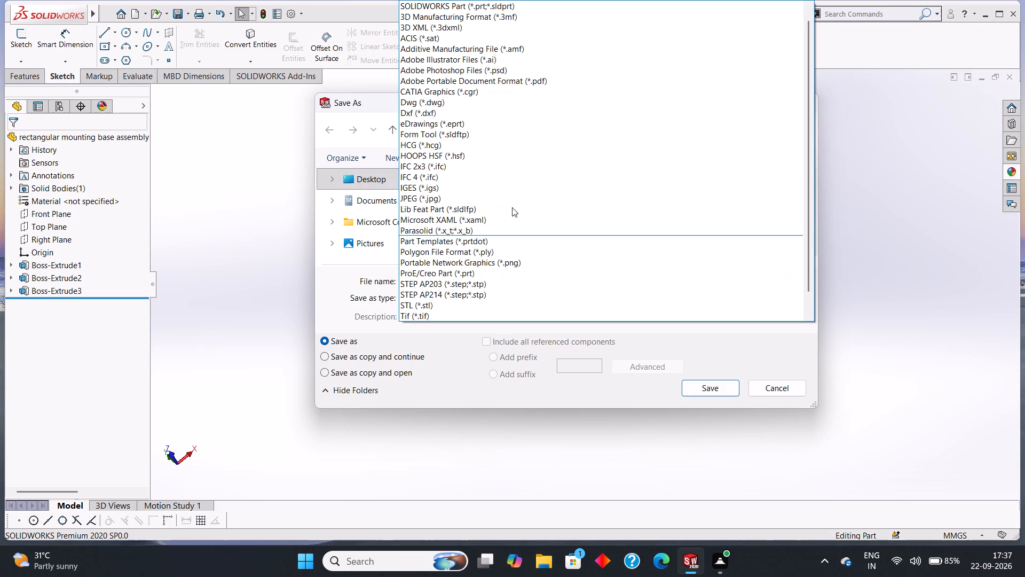
{"action": "left_click", "coordinate": [462, 78]}
{"action": "left_click", "coordinate": [558, 322]}
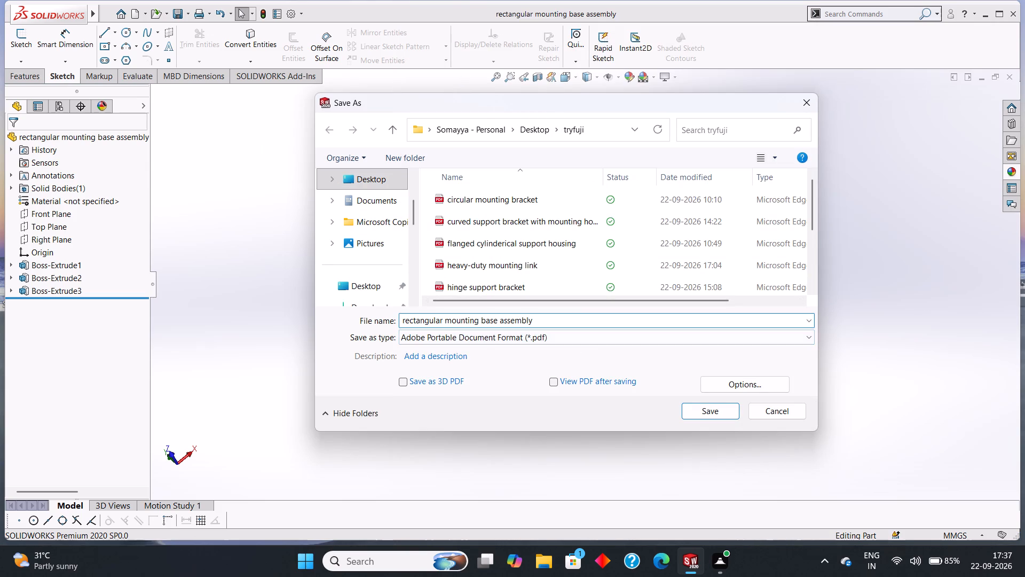
{"action": "left_click", "coordinate": [702, 409]}
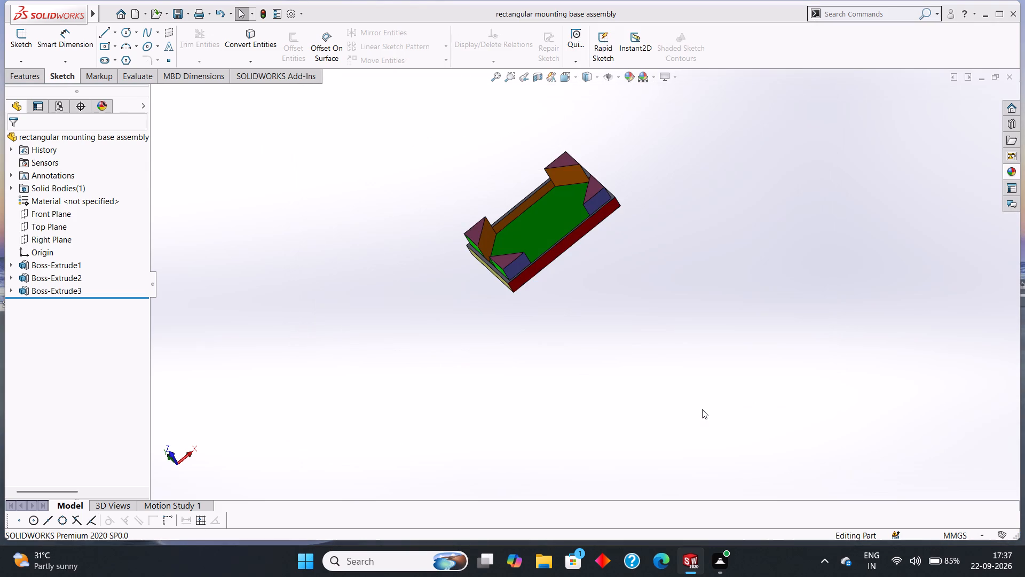